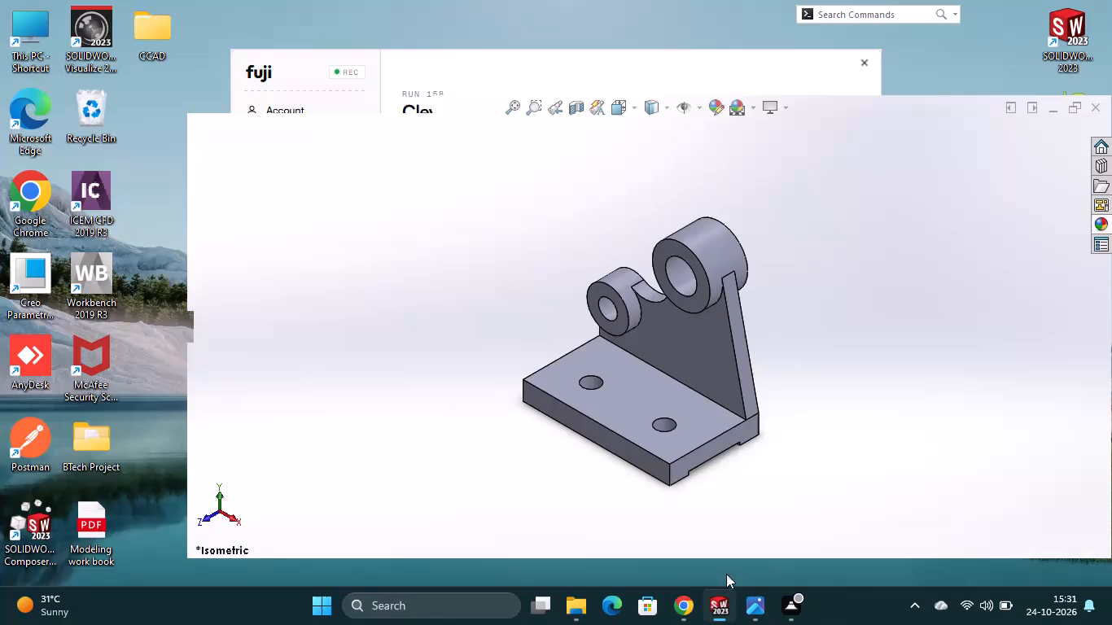
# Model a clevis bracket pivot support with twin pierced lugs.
# Create a new part document.
pyautogui.click(176, 20)
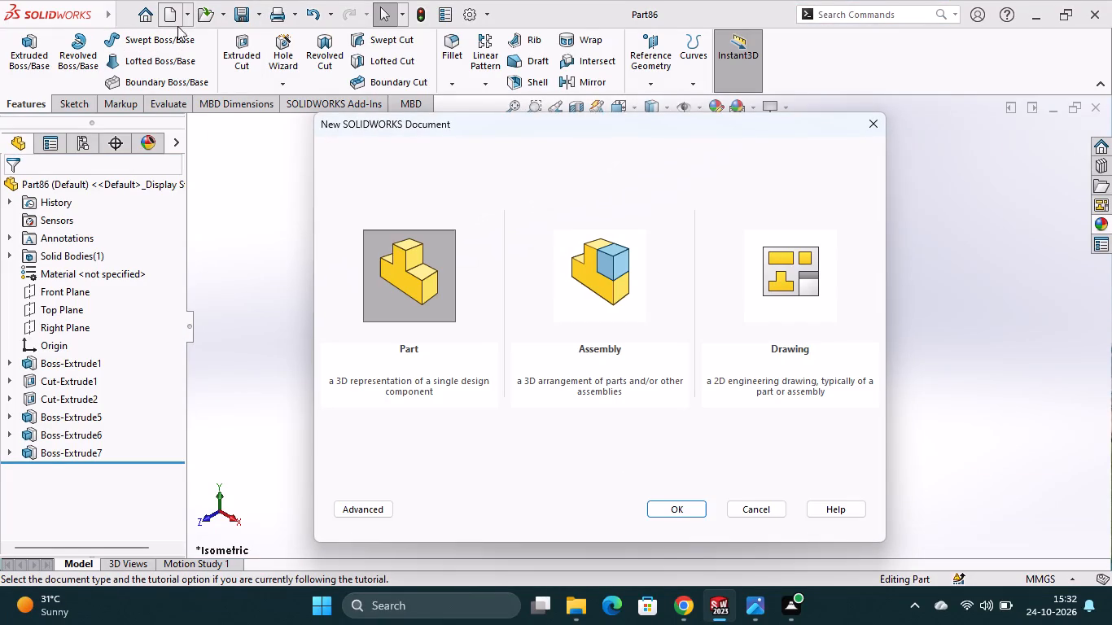
pyautogui.click(676, 506)
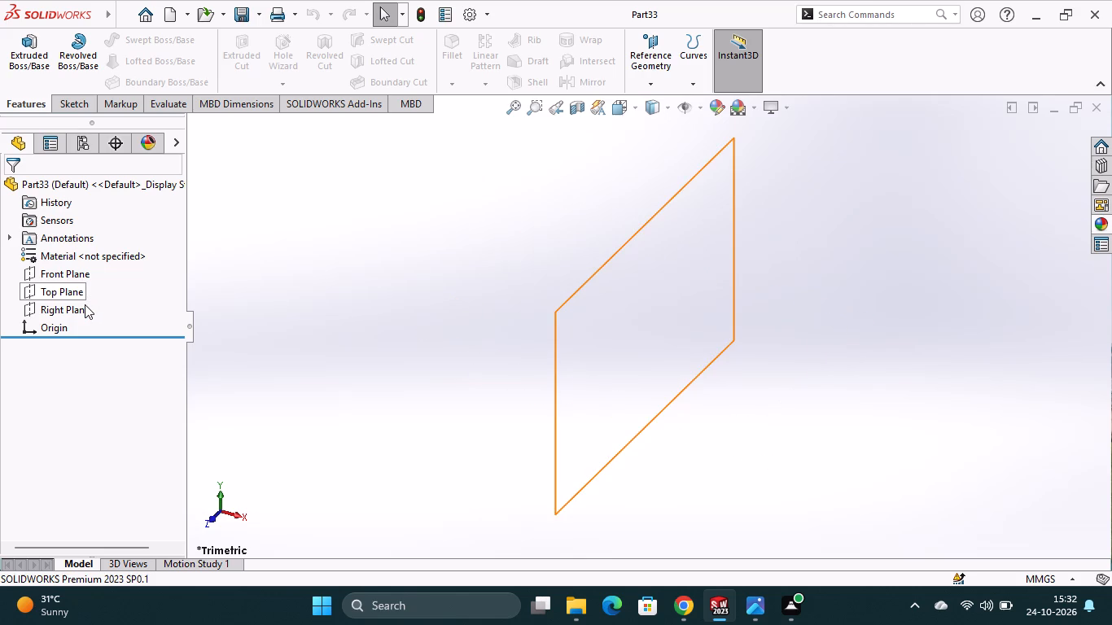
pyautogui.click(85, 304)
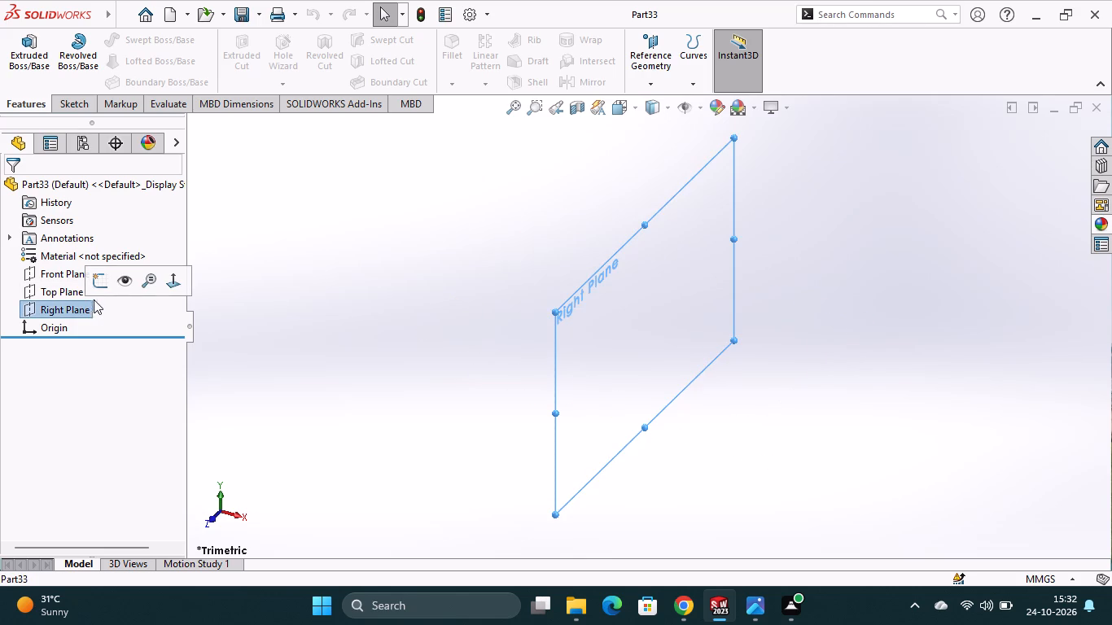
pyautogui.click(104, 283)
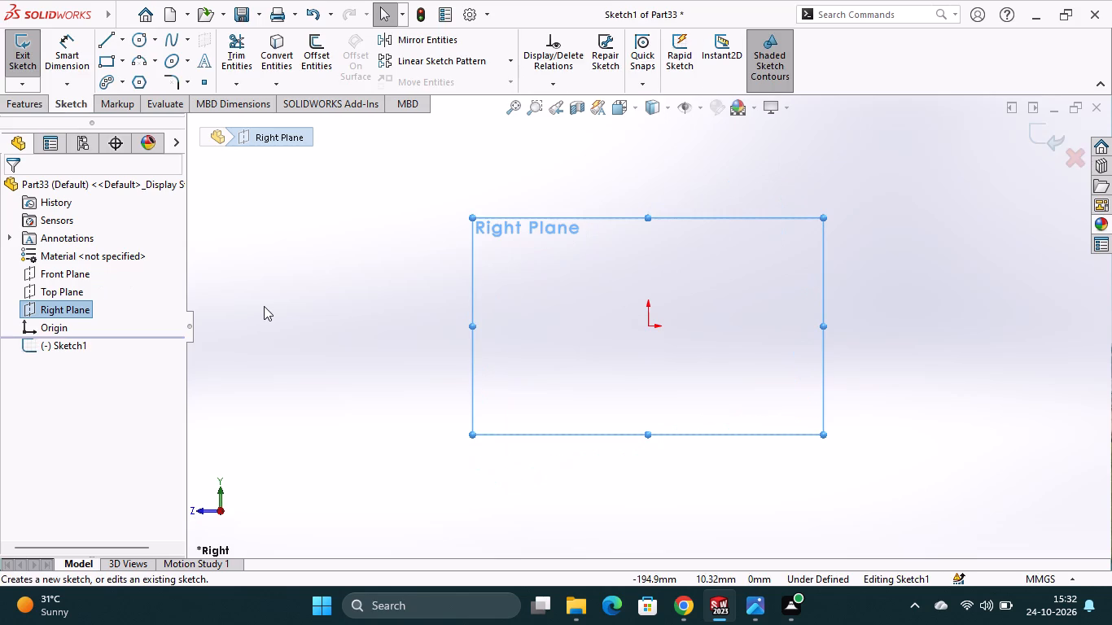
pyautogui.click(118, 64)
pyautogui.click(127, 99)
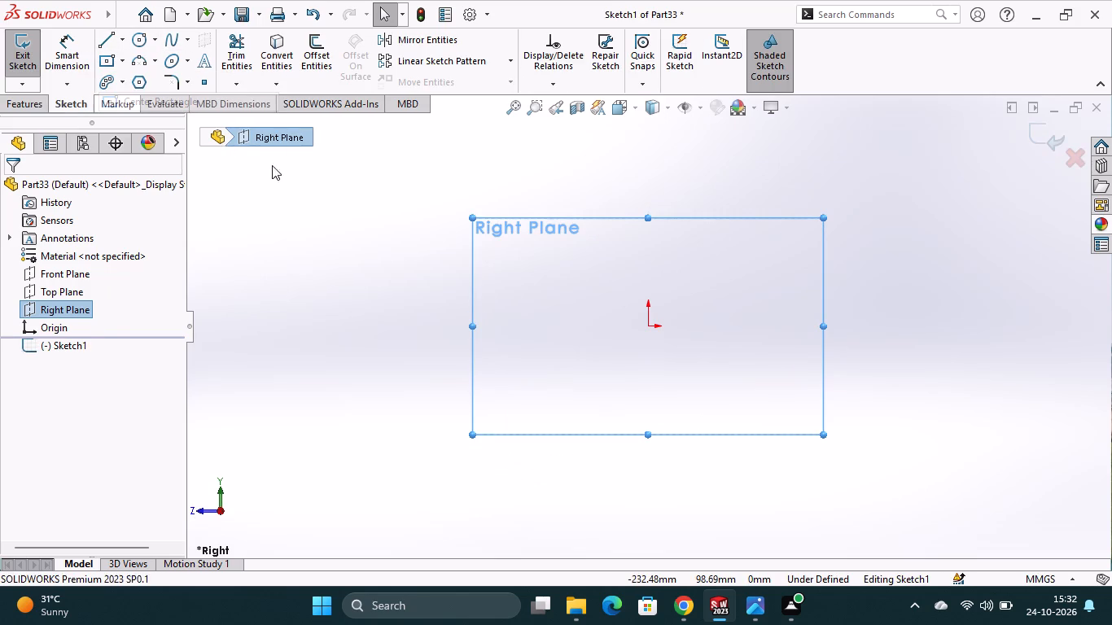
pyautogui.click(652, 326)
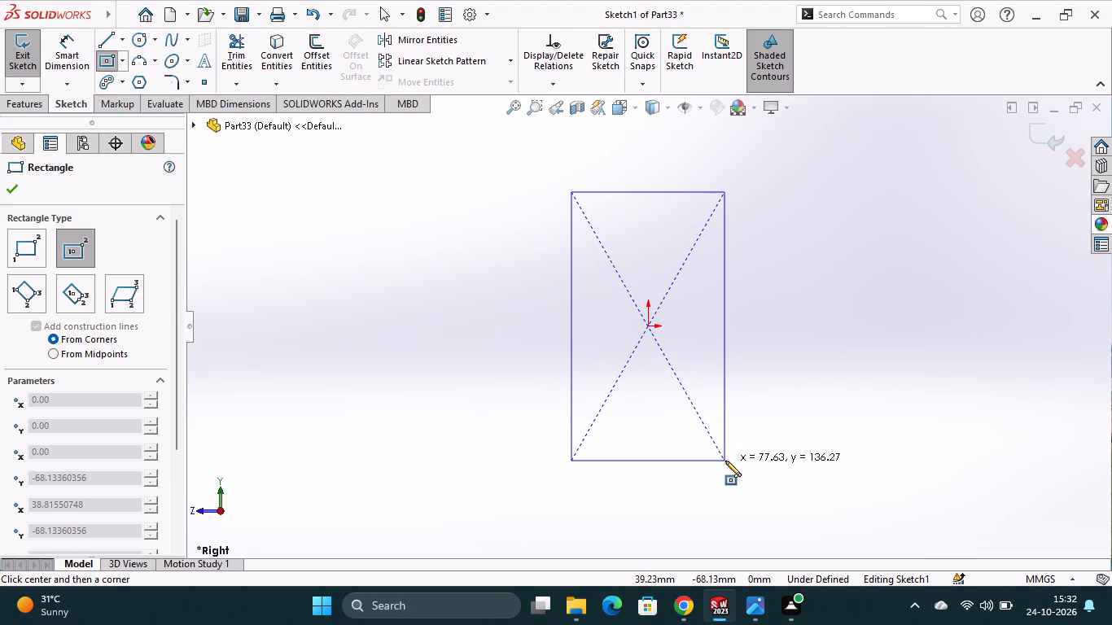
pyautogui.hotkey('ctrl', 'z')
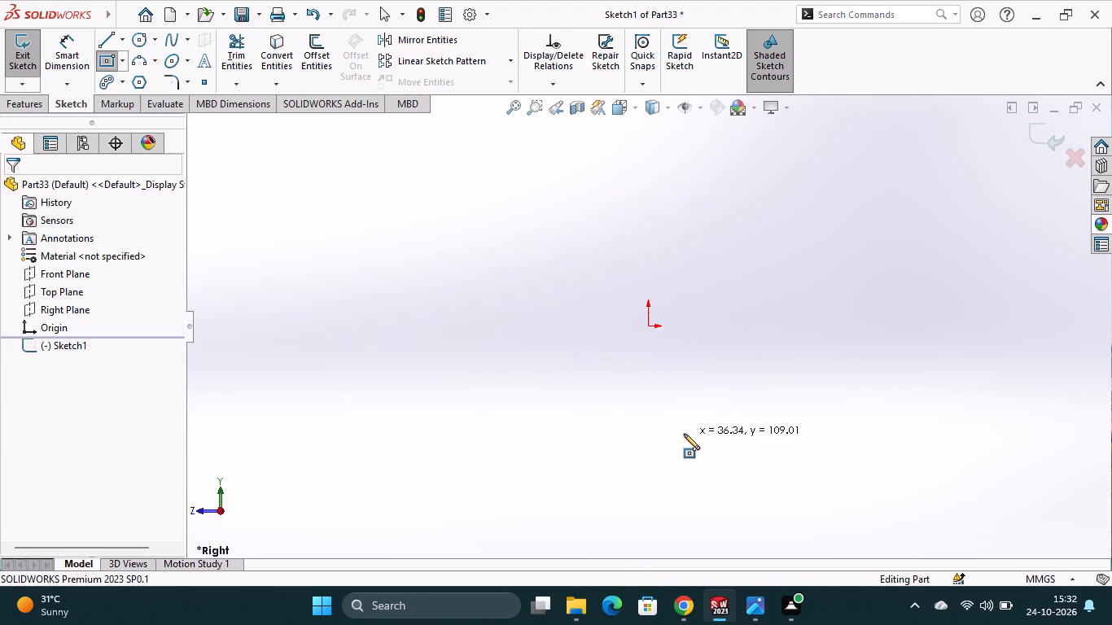
# Sketch a center rectangle about 160 mm high on the Top Plane, centred on the origin.
pyautogui.click(59, 293)
pyautogui.click(76, 275)
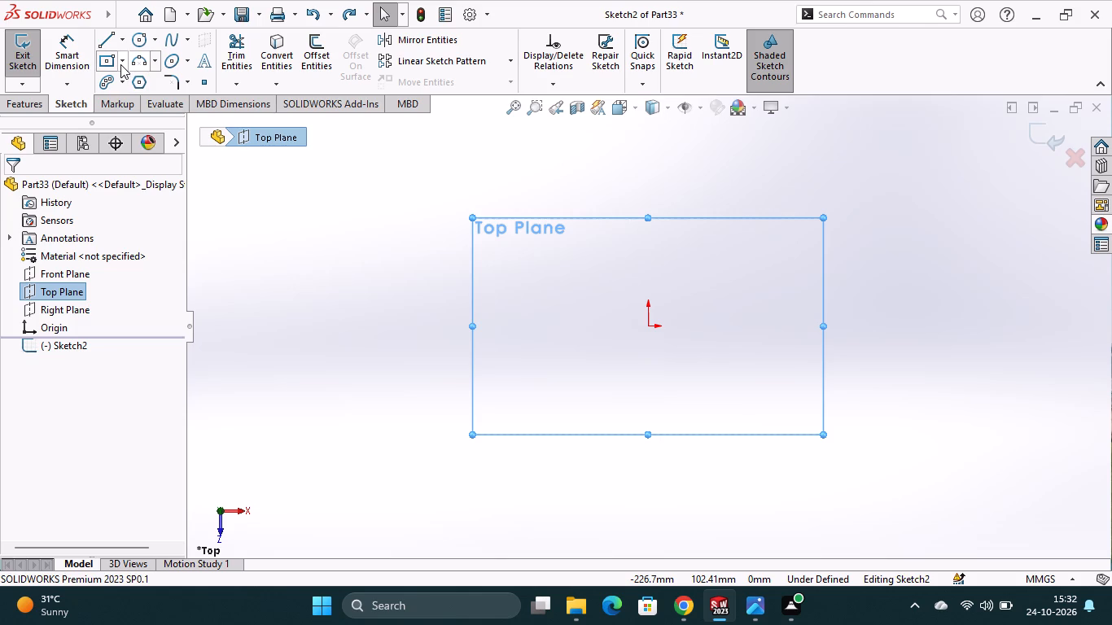
pyautogui.click(120, 64)
pyautogui.click(145, 107)
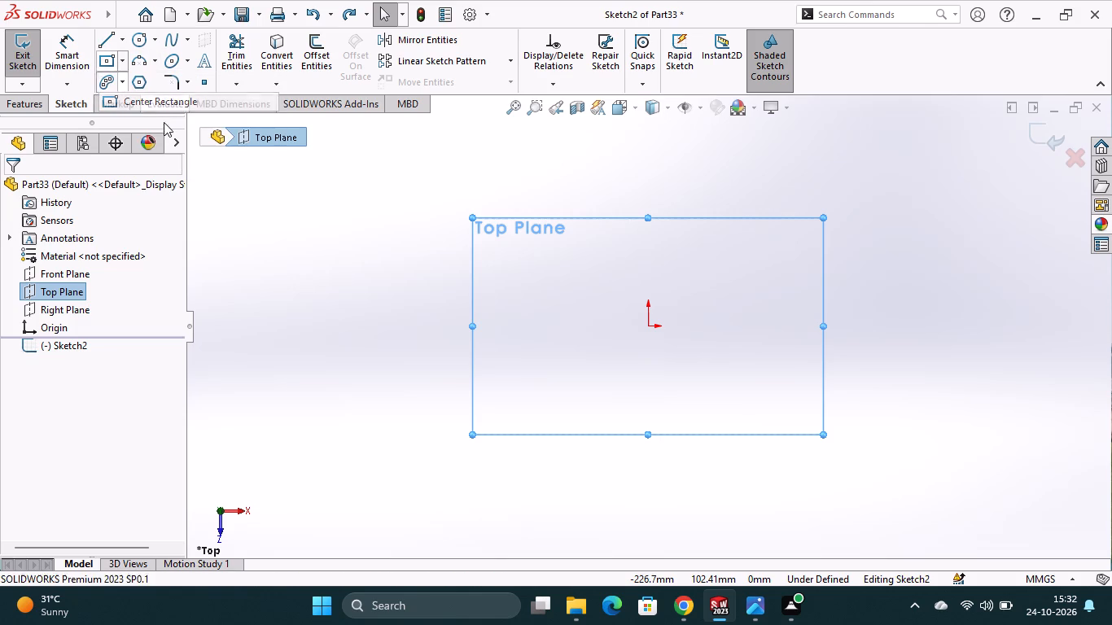
pyautogui.click(651, 330)
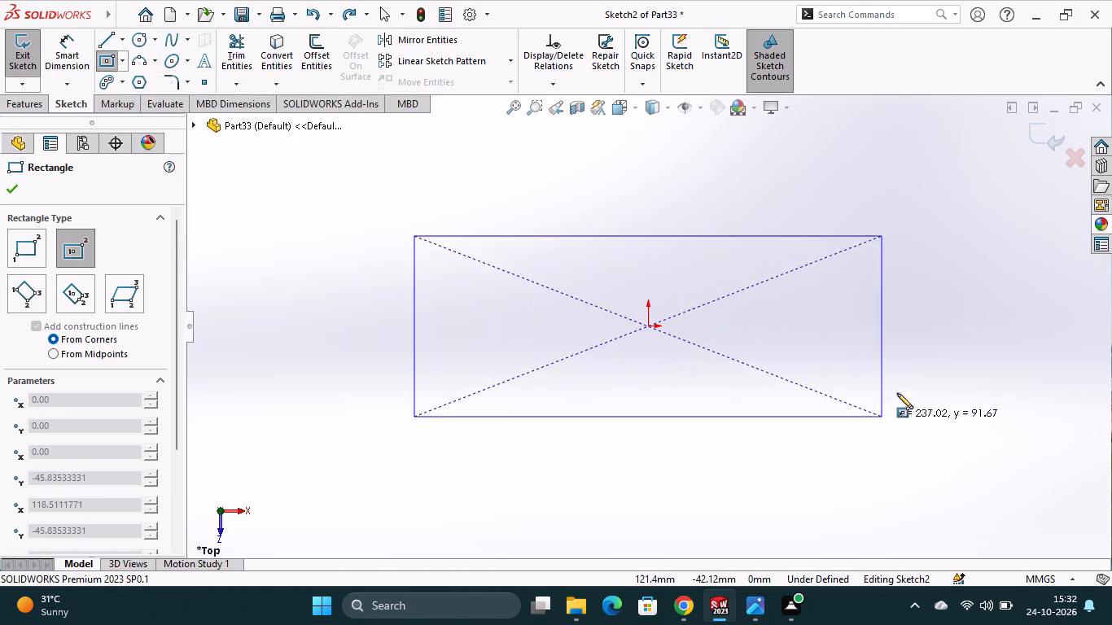
pyautogui.click(878, 484)
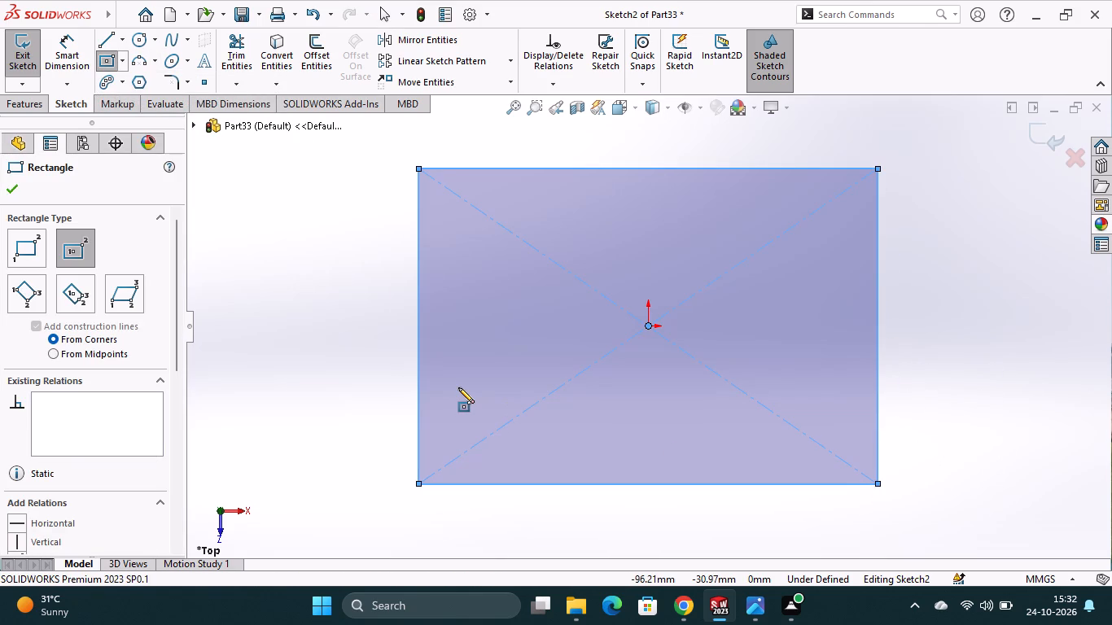
pyautogui.press('Escape')
# Dimension the rectangle with a vertical side of 60 mm and a horizontal side of 100 mm.
pyautogui.scroll(3, 618, 450)
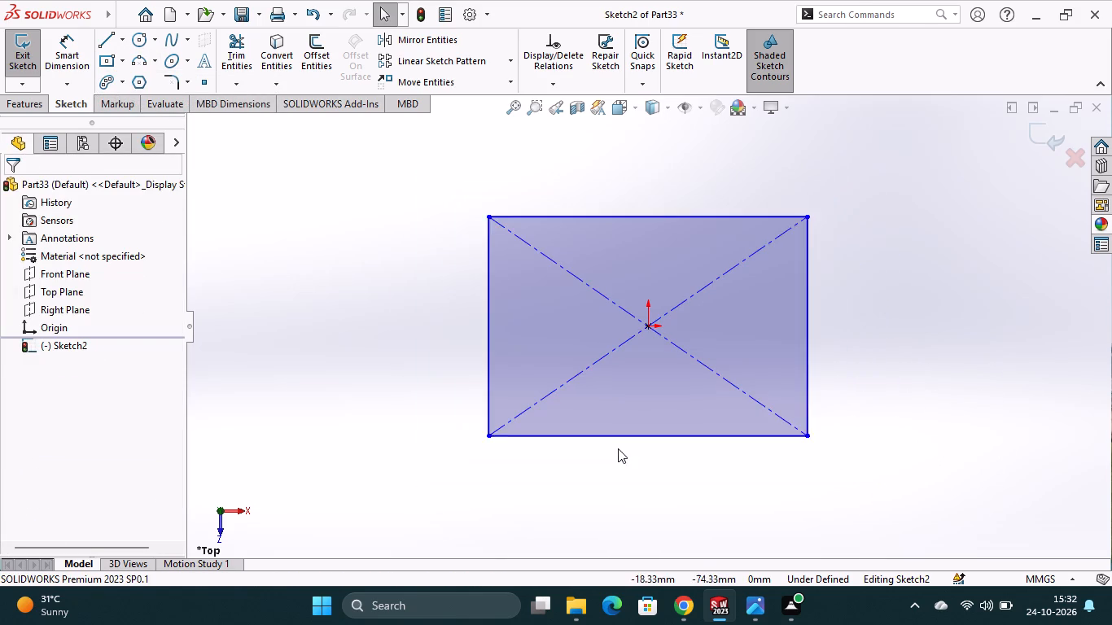
pyautogui.click(62, 55)
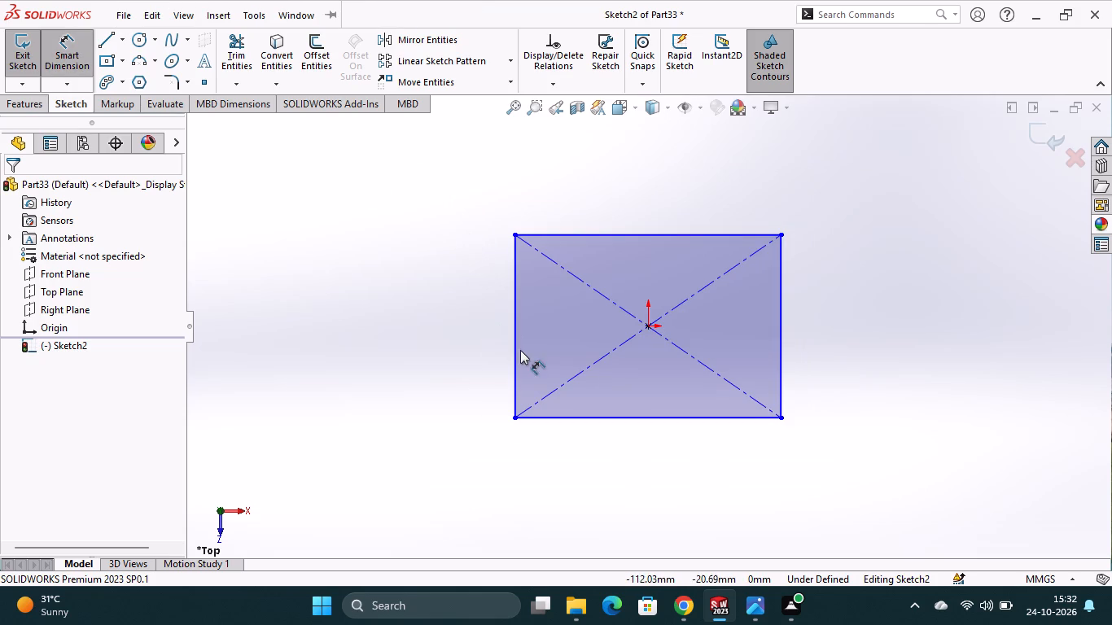
pyautogui.click(512, 357)
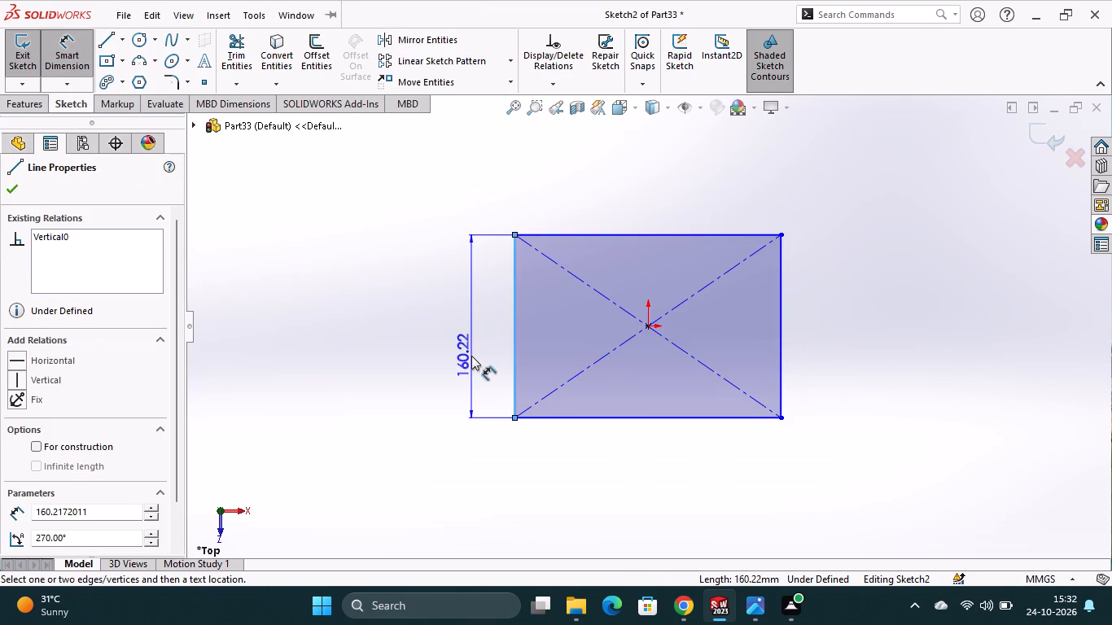
pyautogui.click(471, 356)
pyautogui.write('60')
pyautogui.press('Return')
pyautogui.click(645, 421)
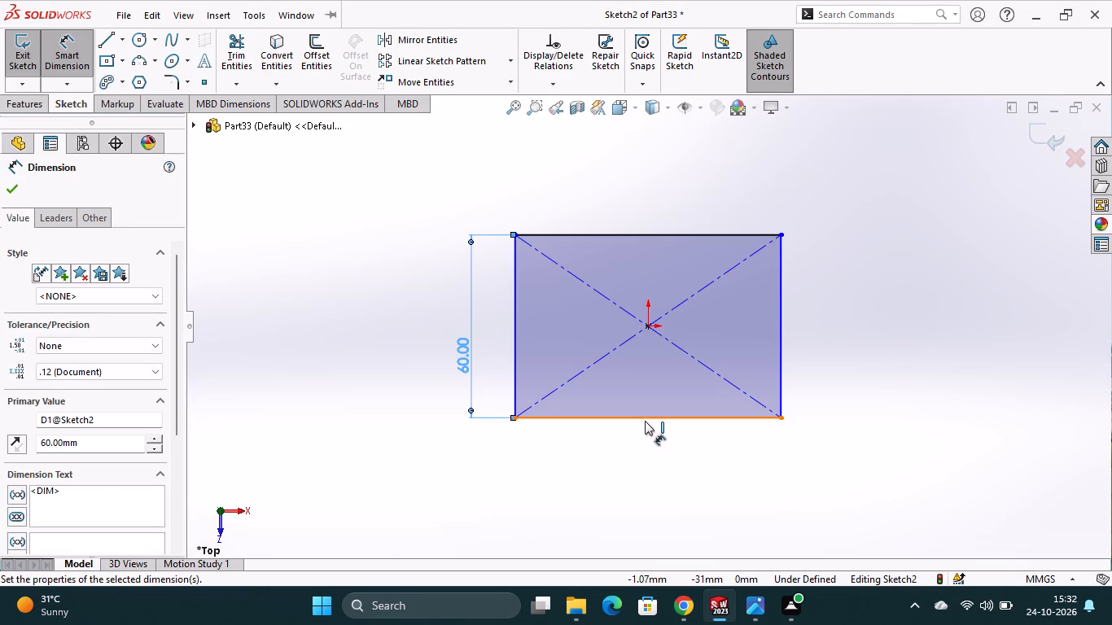
pyautogui.click(653, 460)
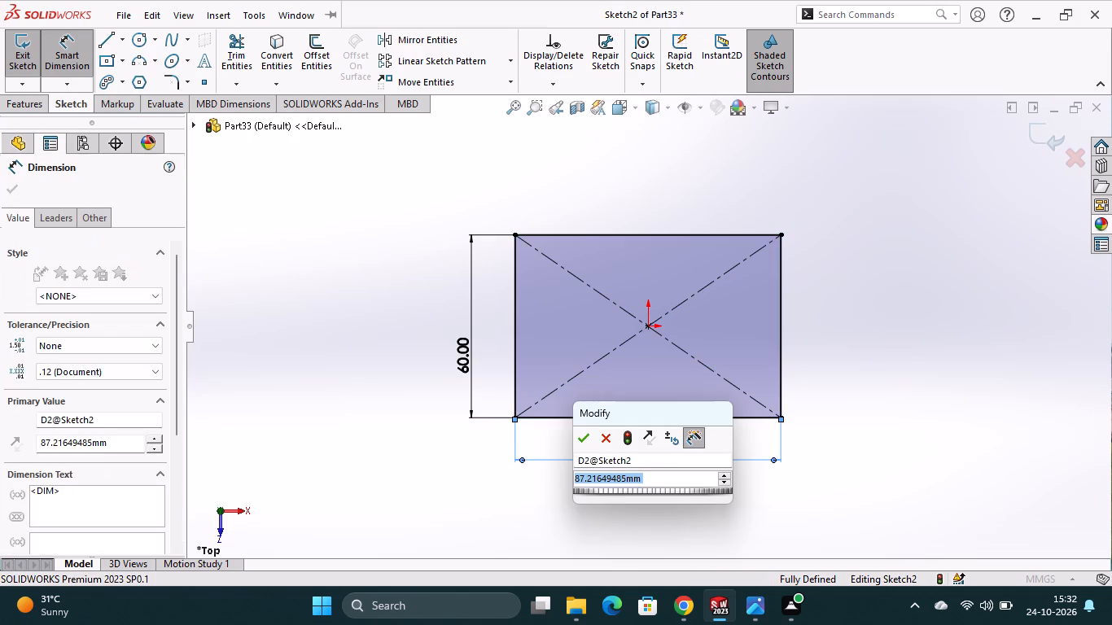
pyautogui.write('100')
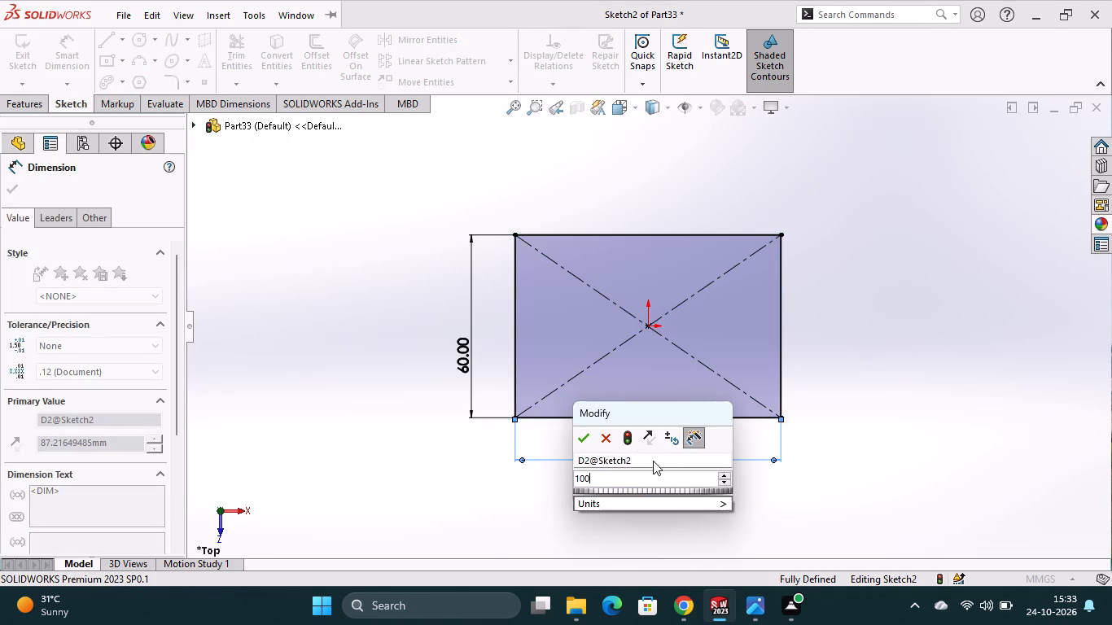
pyautogui.press('Return')
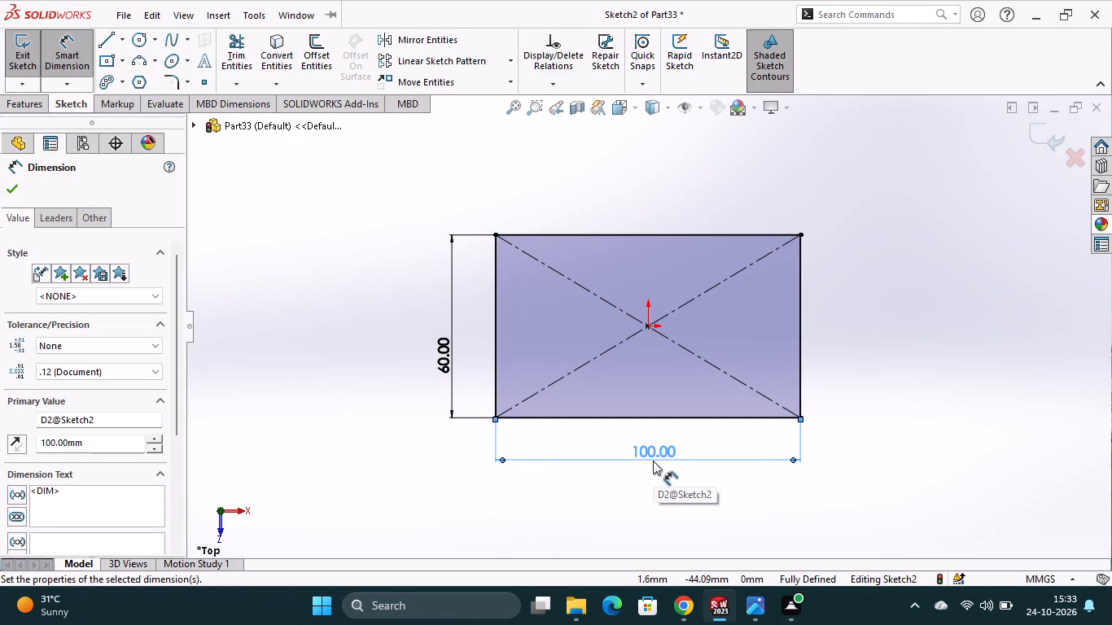
# Extrude the rectangle as a blind boss 12 mm upward to form the base plate.
pyautogui.click(37, 105)
pyautogui.click(46, 67)
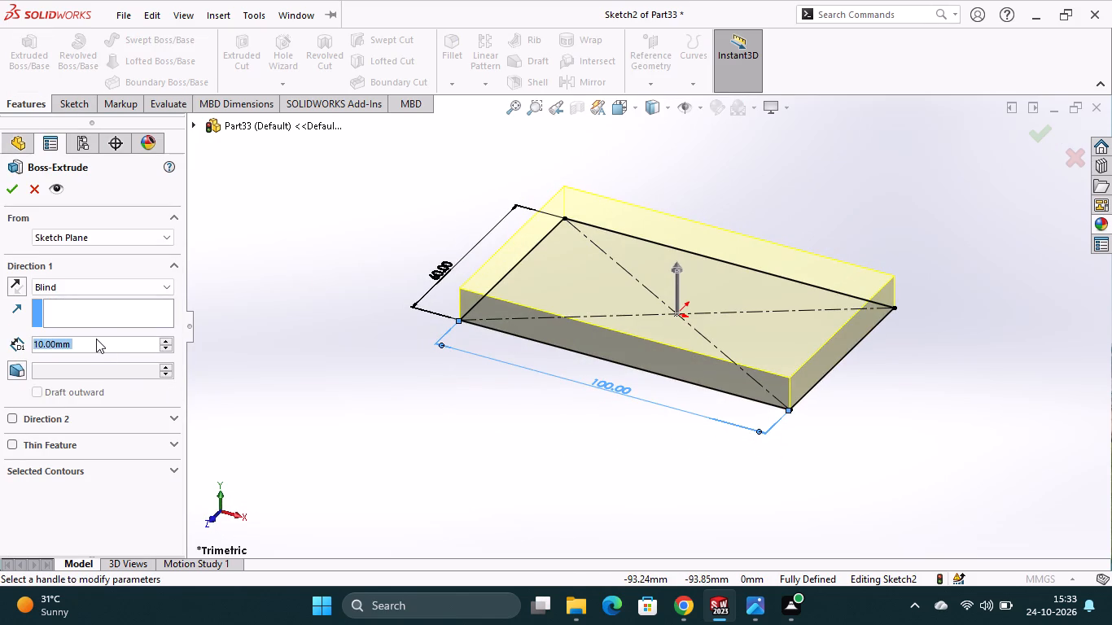
pyautogui.write('12')
pyautogui.press('Return')
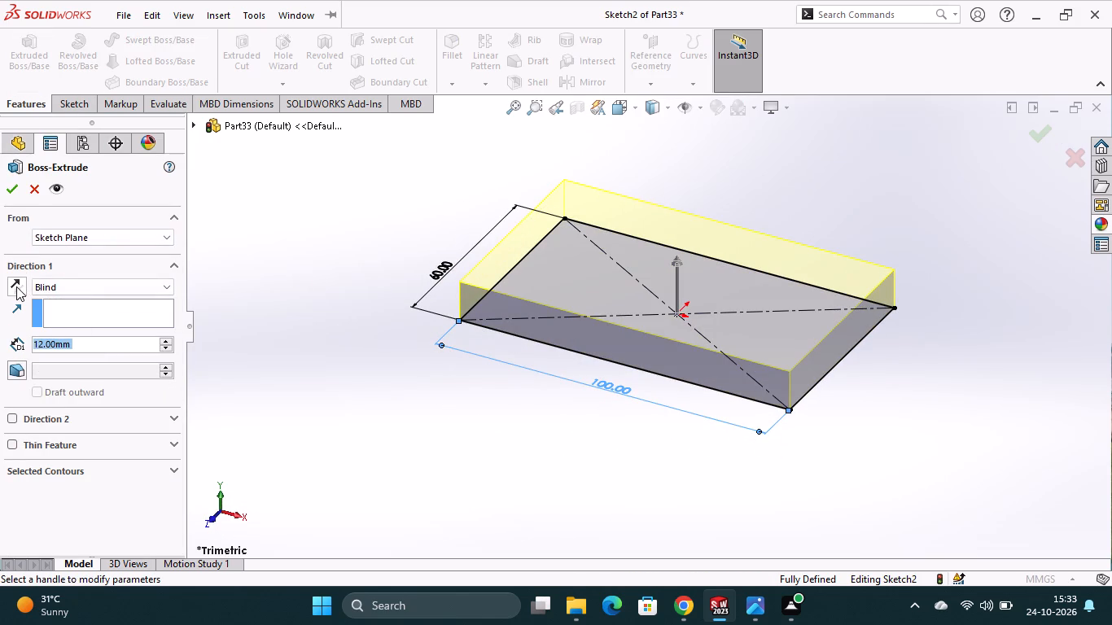
pyautogui.click(15, 188)
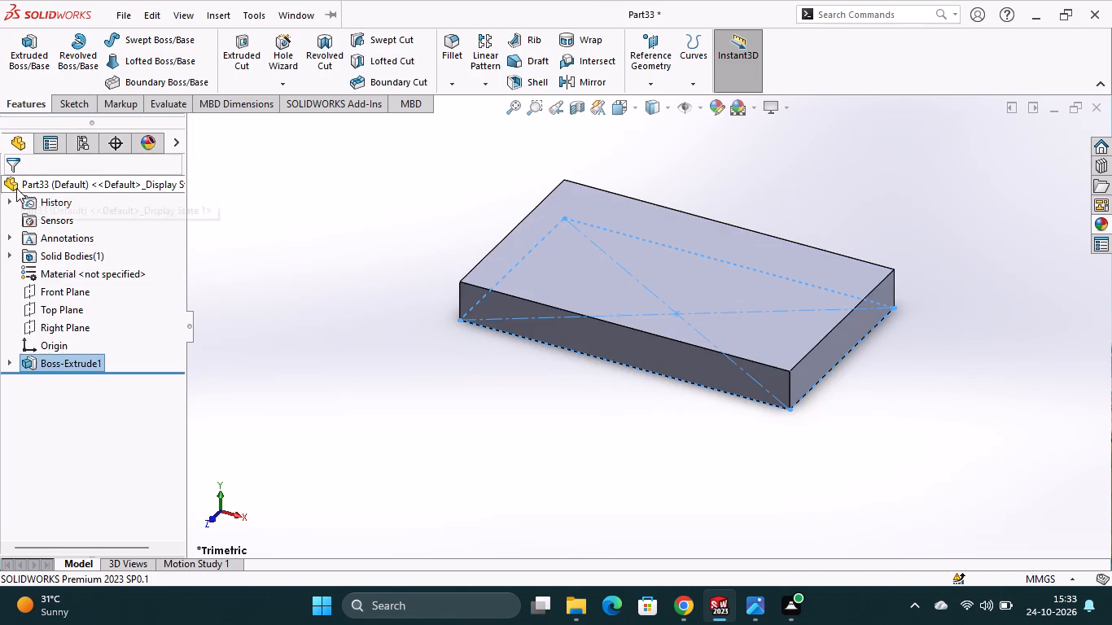
pyautogui.click(473, 452)
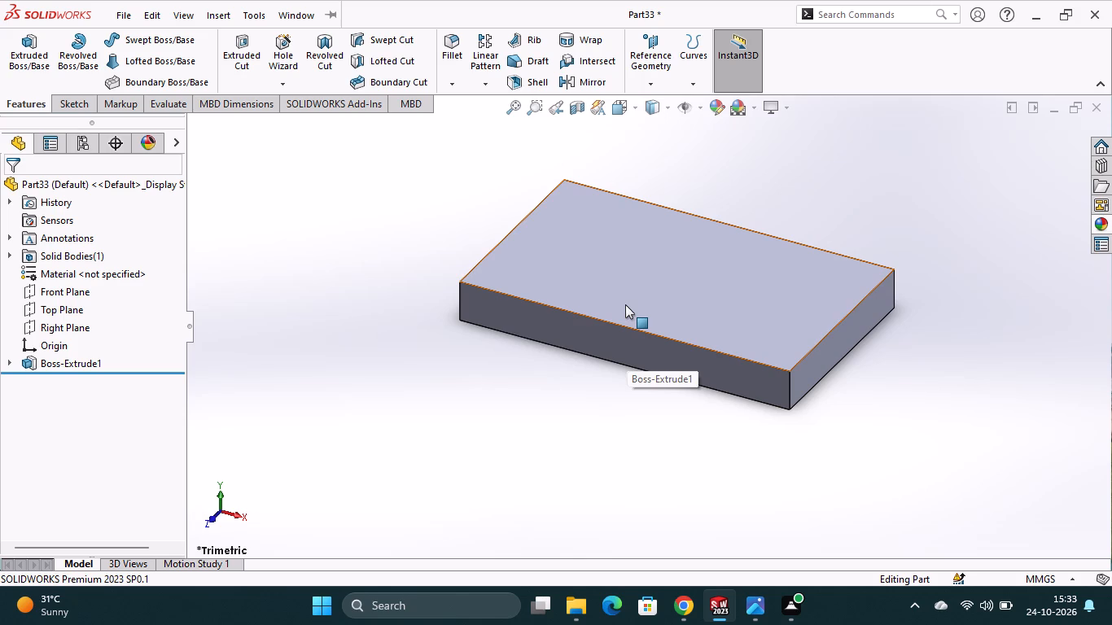
# On the plate's long front face, sketch a line about 12 mm along the top edge from its left corner, then about 25 mm vertically up.
pyautogui.click(569, 328)
pyautogui.click(646, 279)
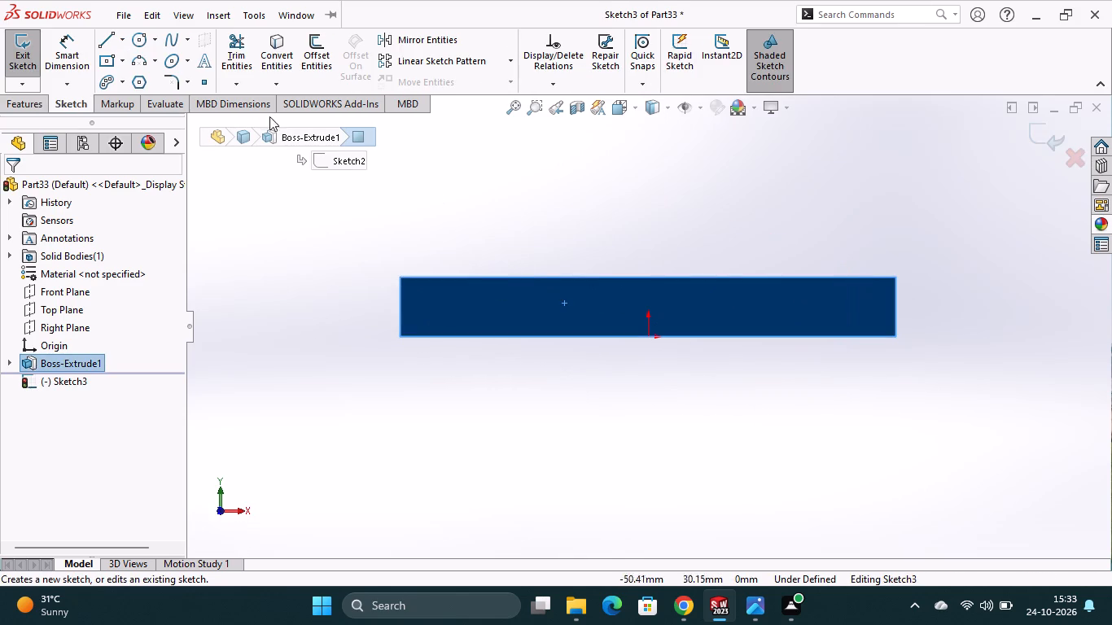
pyautogui.click(108, 40)
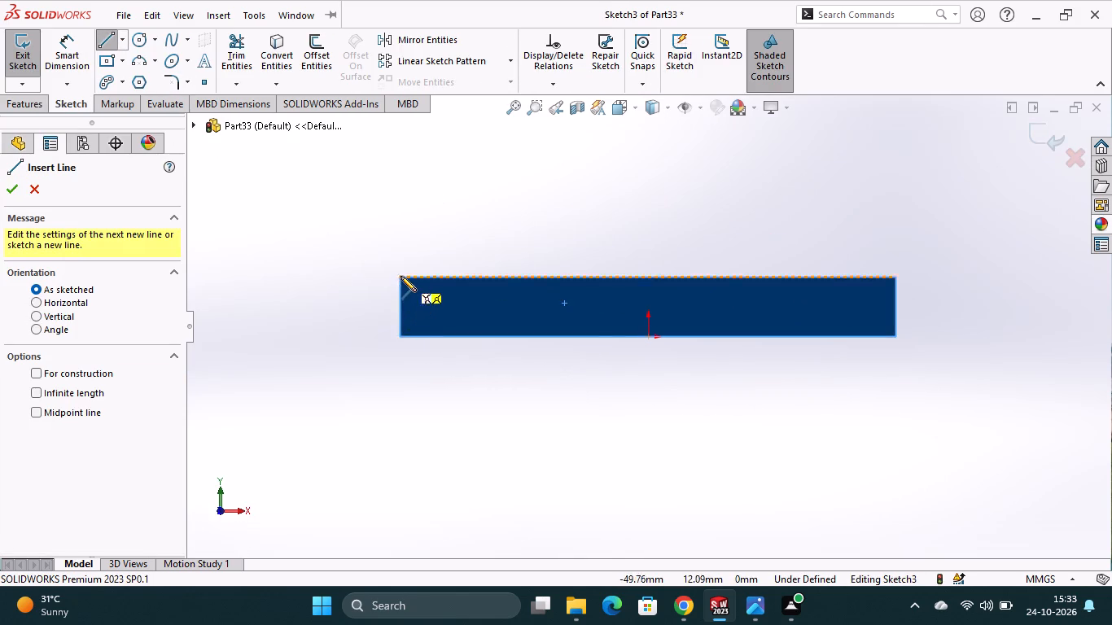
pyautogui.click(401, 275)
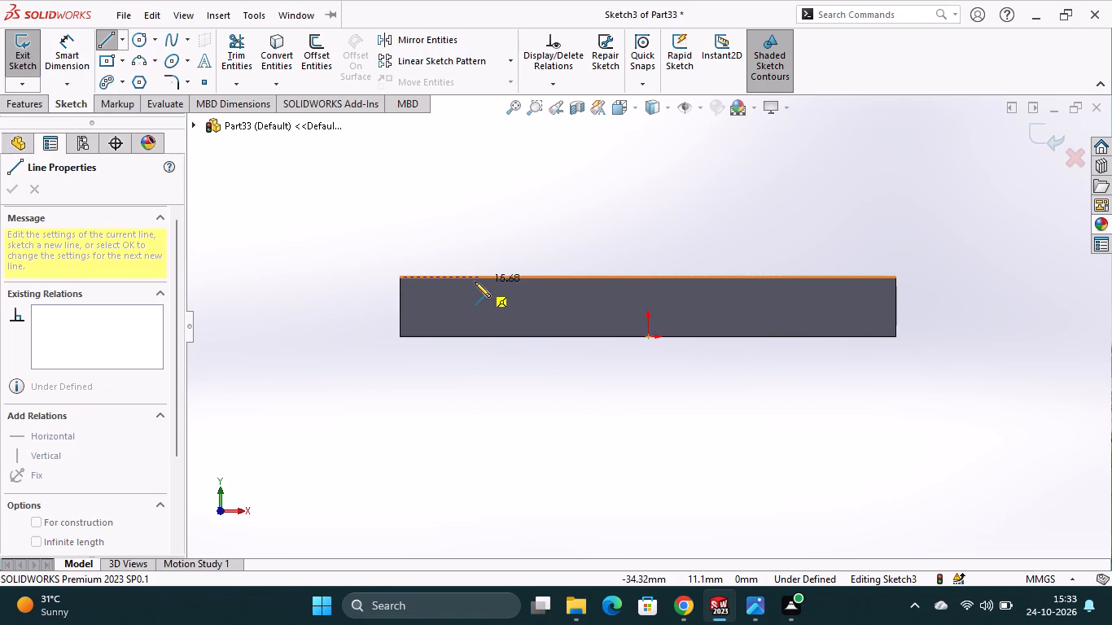
pyautogui.click(460, 279)
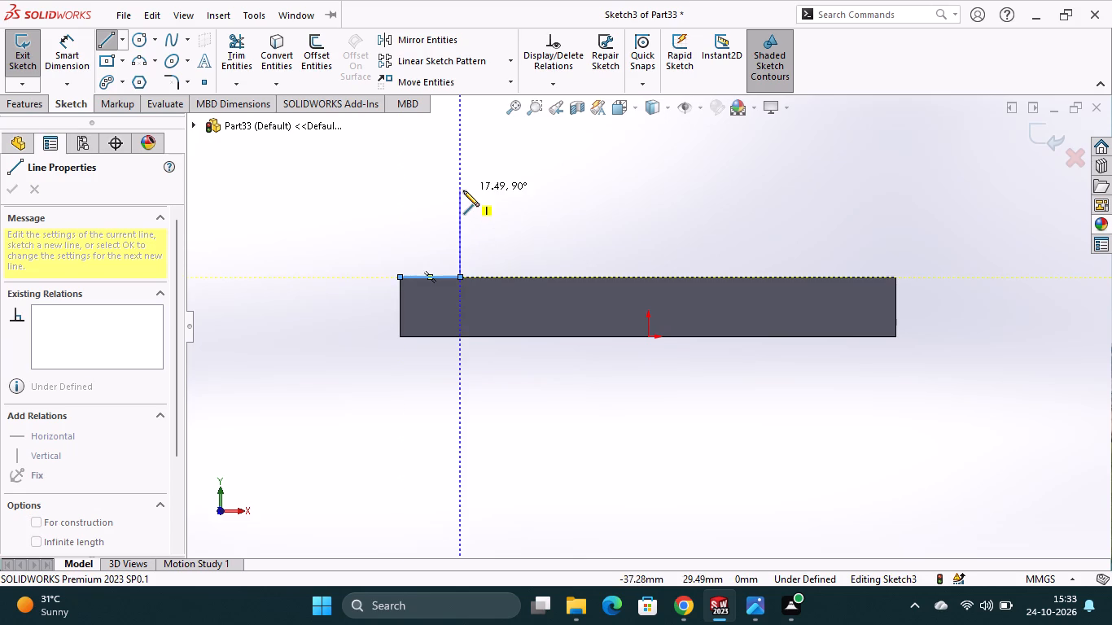
pyautogui.click(458, 153)
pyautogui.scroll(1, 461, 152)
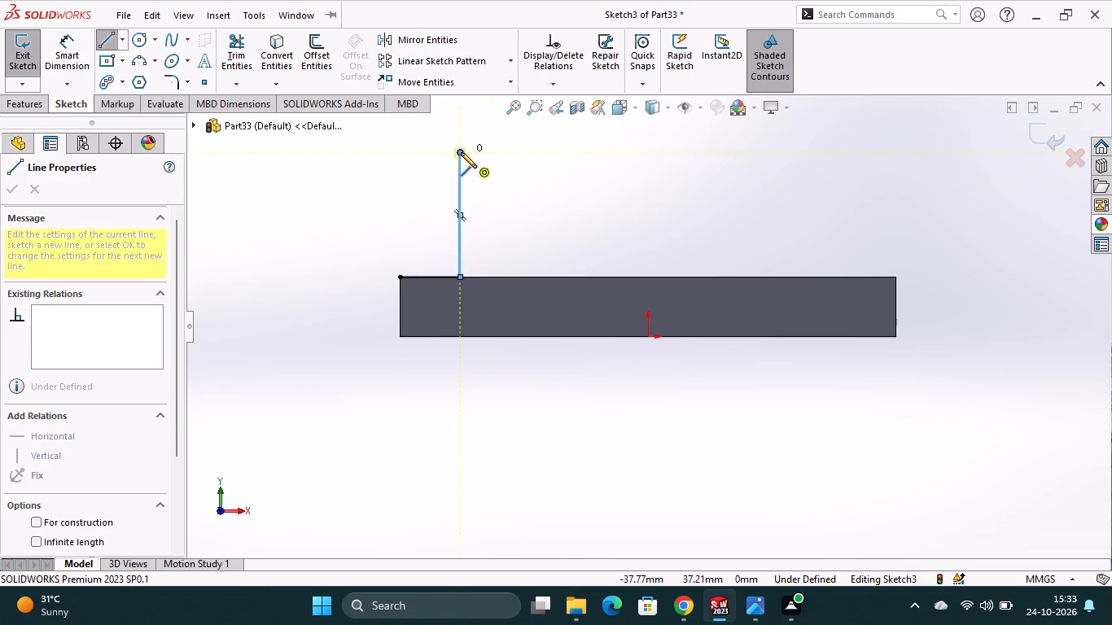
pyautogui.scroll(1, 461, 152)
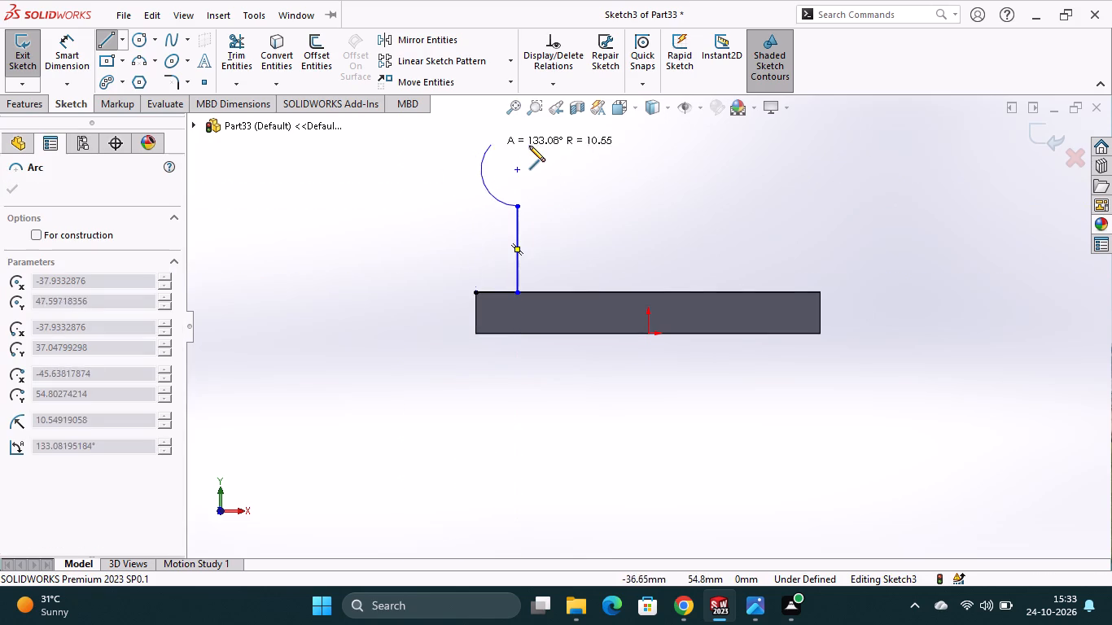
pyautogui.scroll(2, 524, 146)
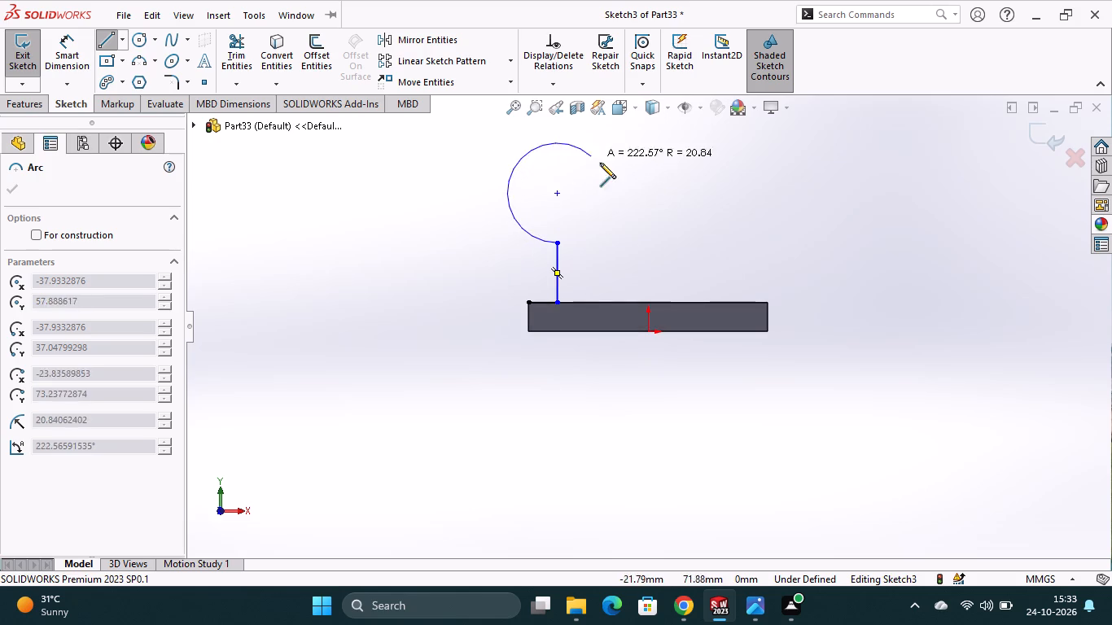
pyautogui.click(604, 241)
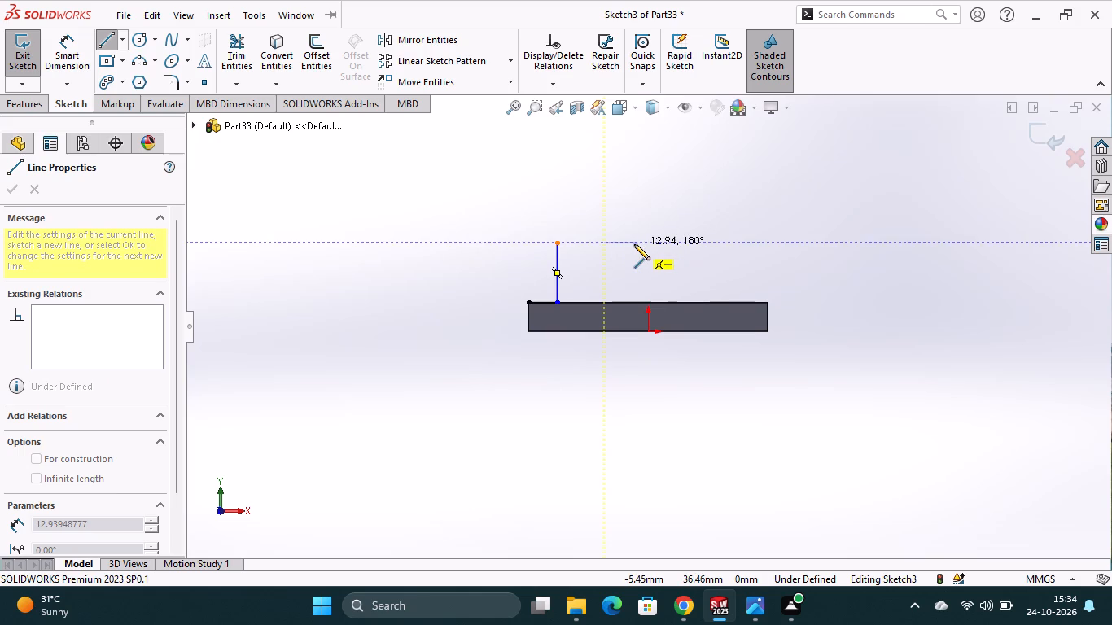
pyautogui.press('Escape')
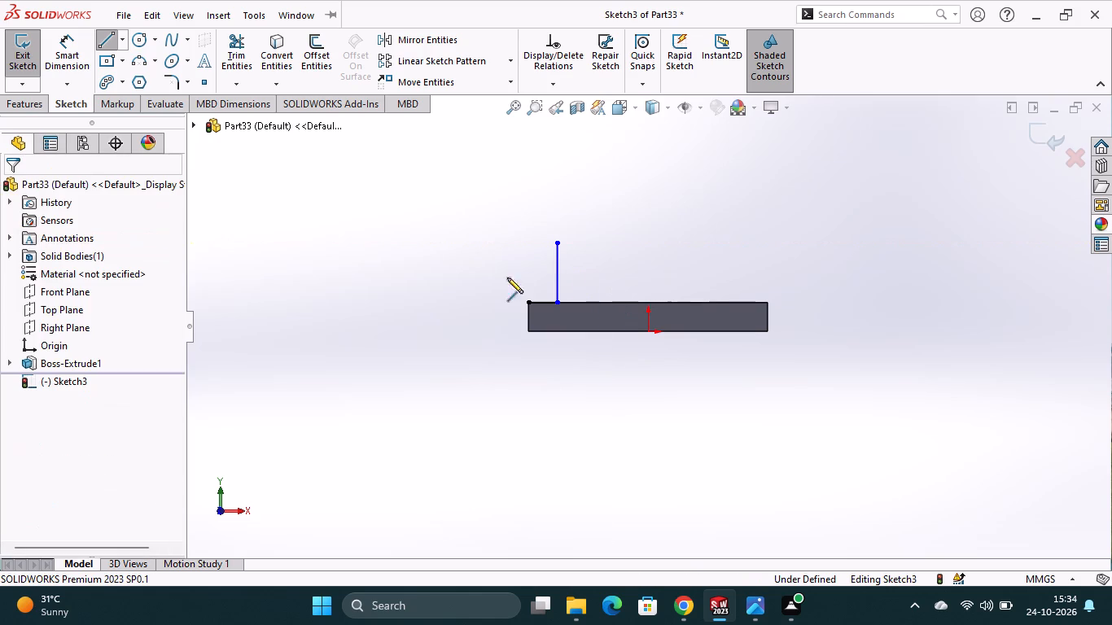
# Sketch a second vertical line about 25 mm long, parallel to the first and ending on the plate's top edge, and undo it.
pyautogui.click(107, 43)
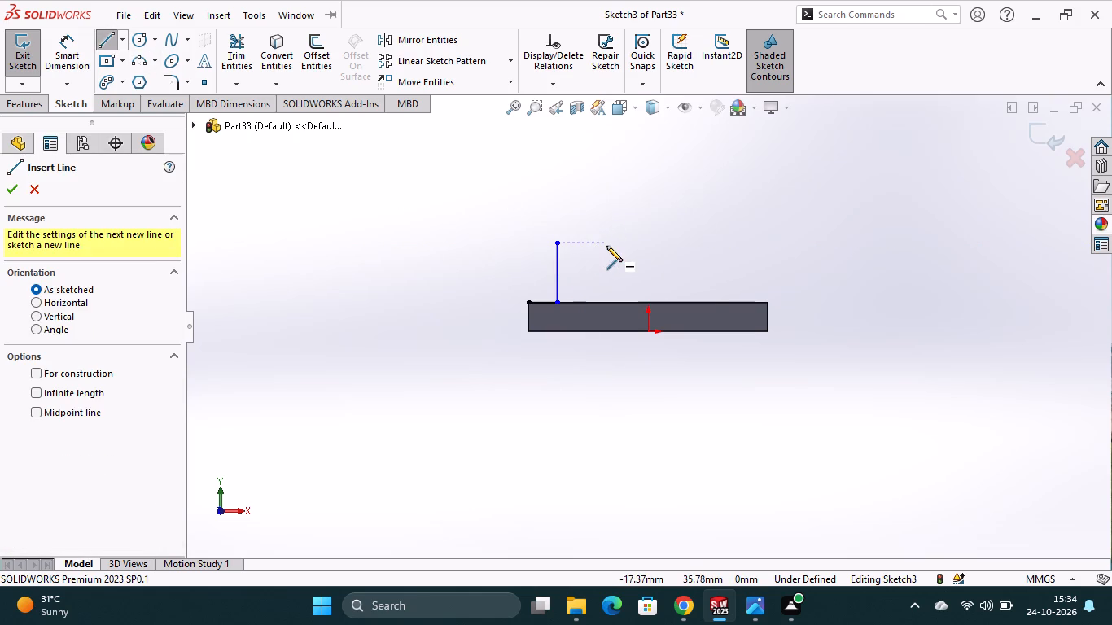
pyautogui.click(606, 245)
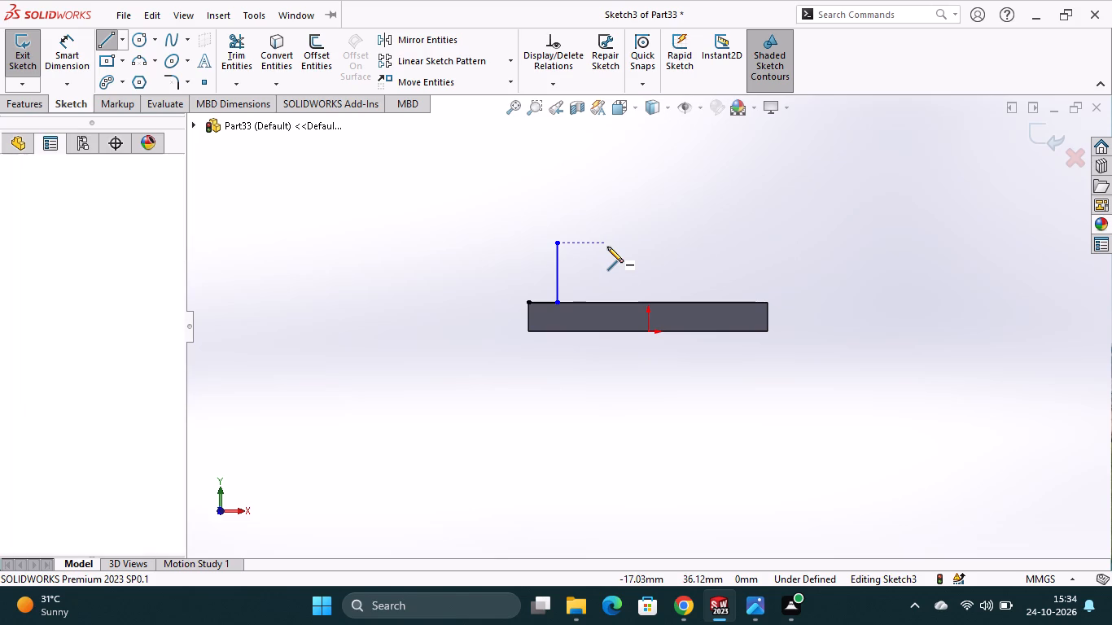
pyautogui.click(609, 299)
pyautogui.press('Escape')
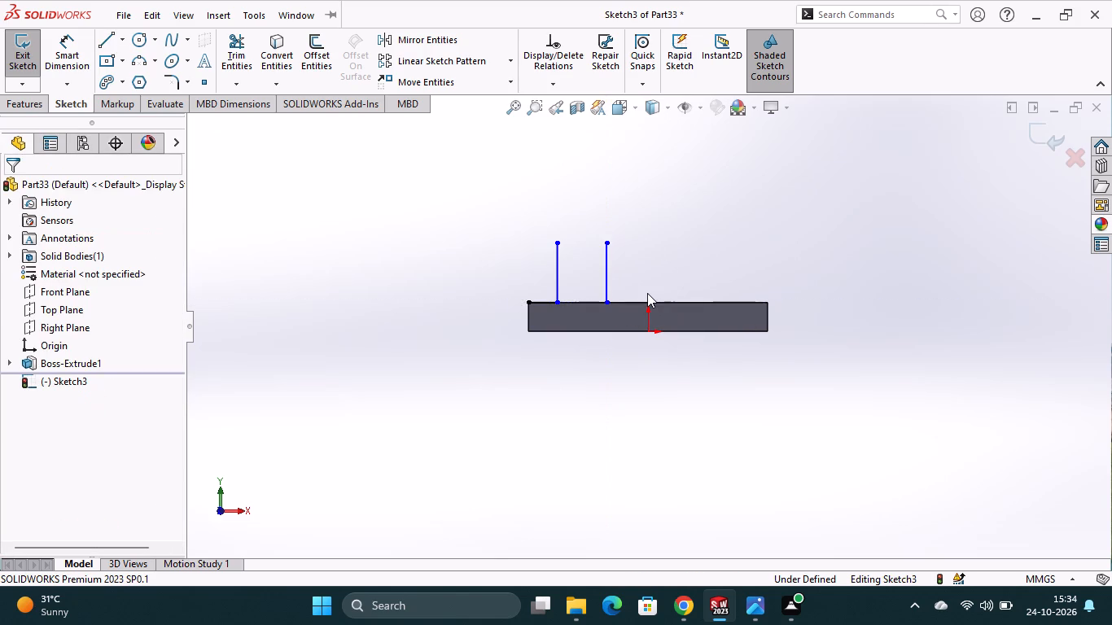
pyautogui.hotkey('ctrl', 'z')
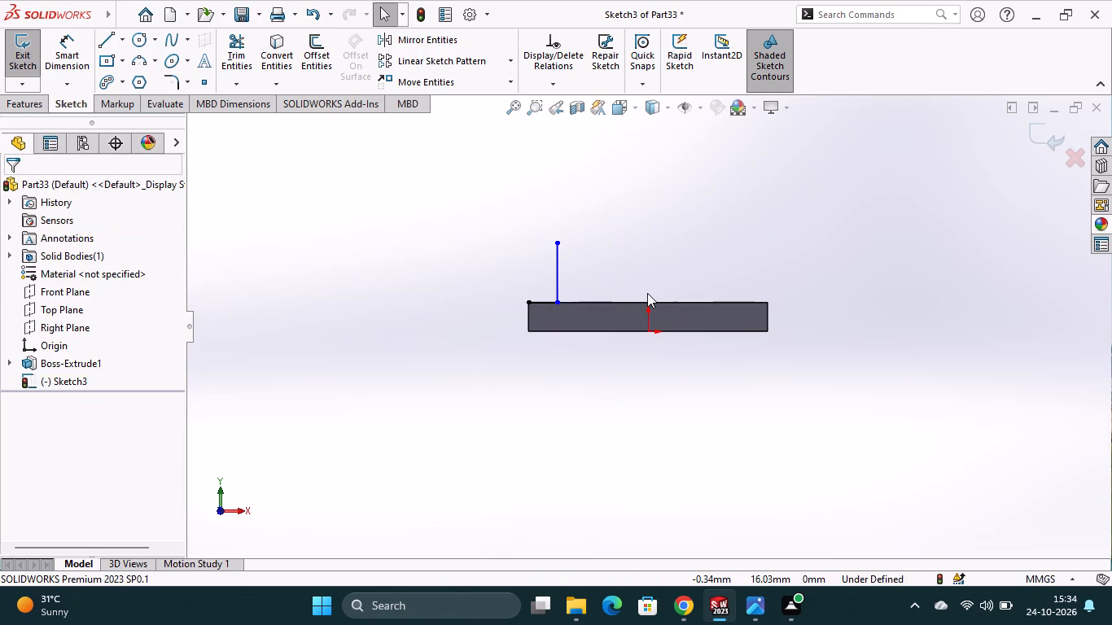
# Undo the two remaining lines of the front-face sketch and exit the empty sketch in isometric view.
pyautogui.hotkey('ctrl', 'z')
pyautogui.hotkey('ctrl', 'z')
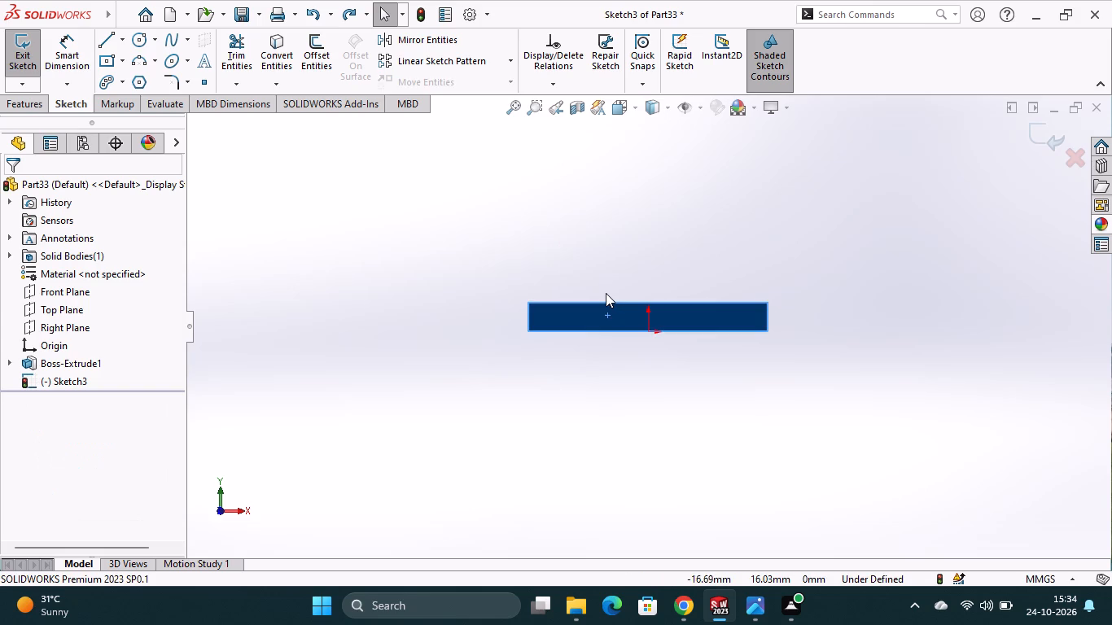
pyautogui.moveTo(656, 394); pyautogui.dragTo(643, 401, button='middle')
pyautogui.scroll(-1, 656, 394)
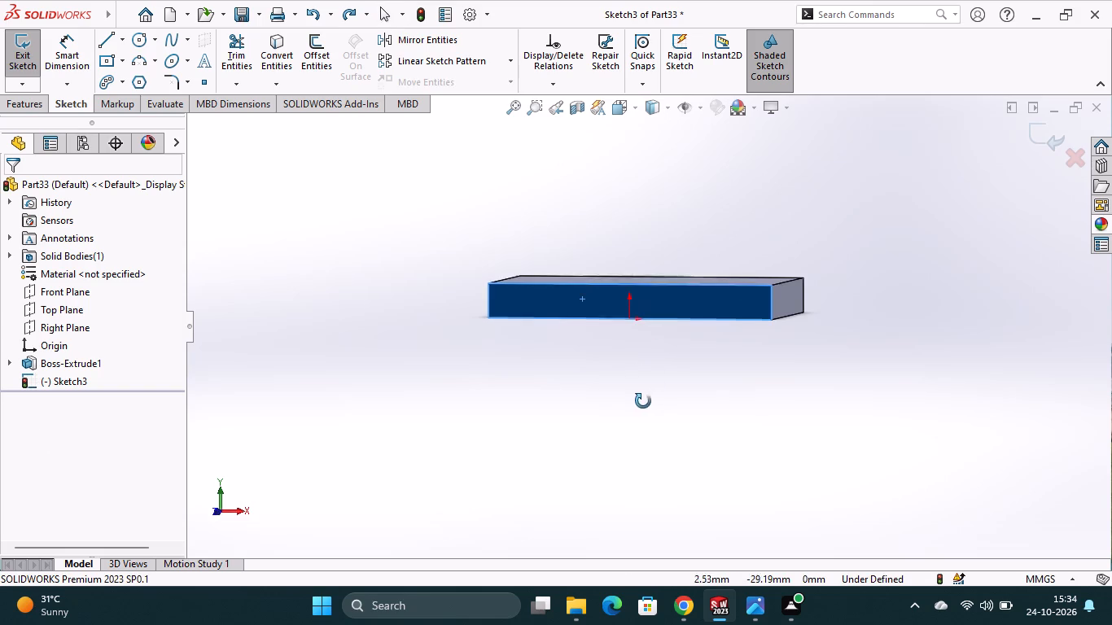
pyautogui.moveTo(643, 401); pyautogui.dragTo(643, 402, button='middle')
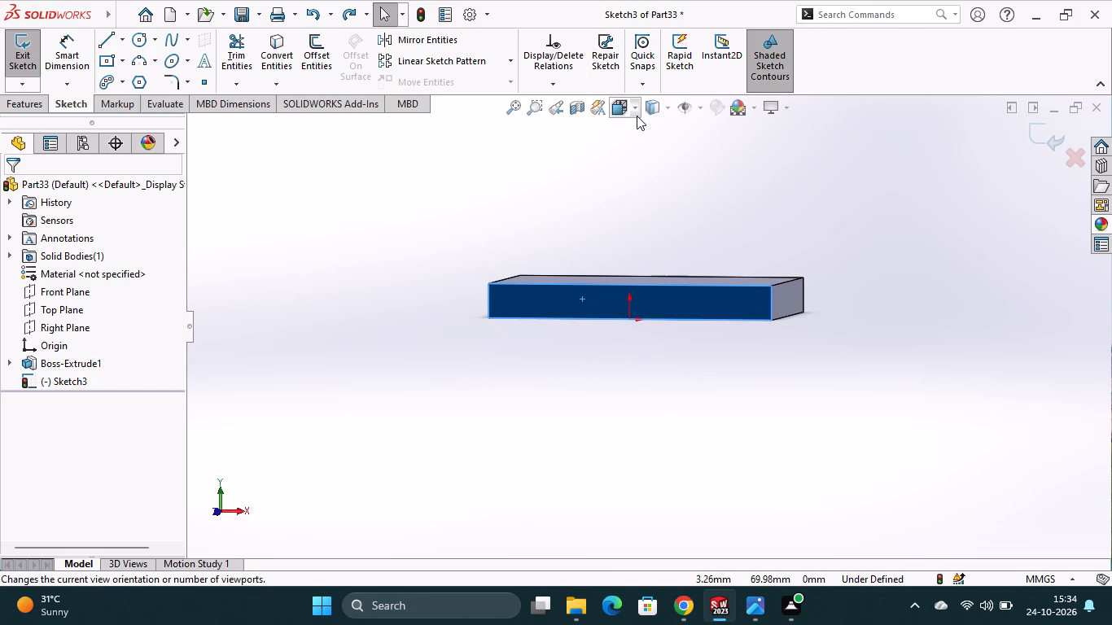
pyautogui.click(637, 112)
pyautogui.click(712, 162)
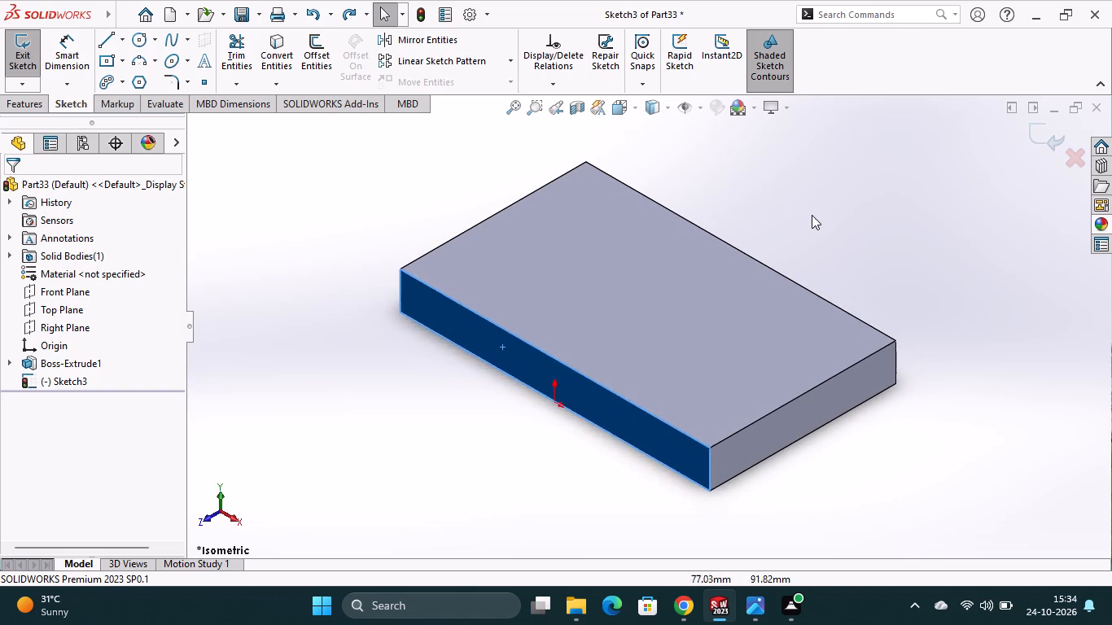
pyautogui.click(813, 215)
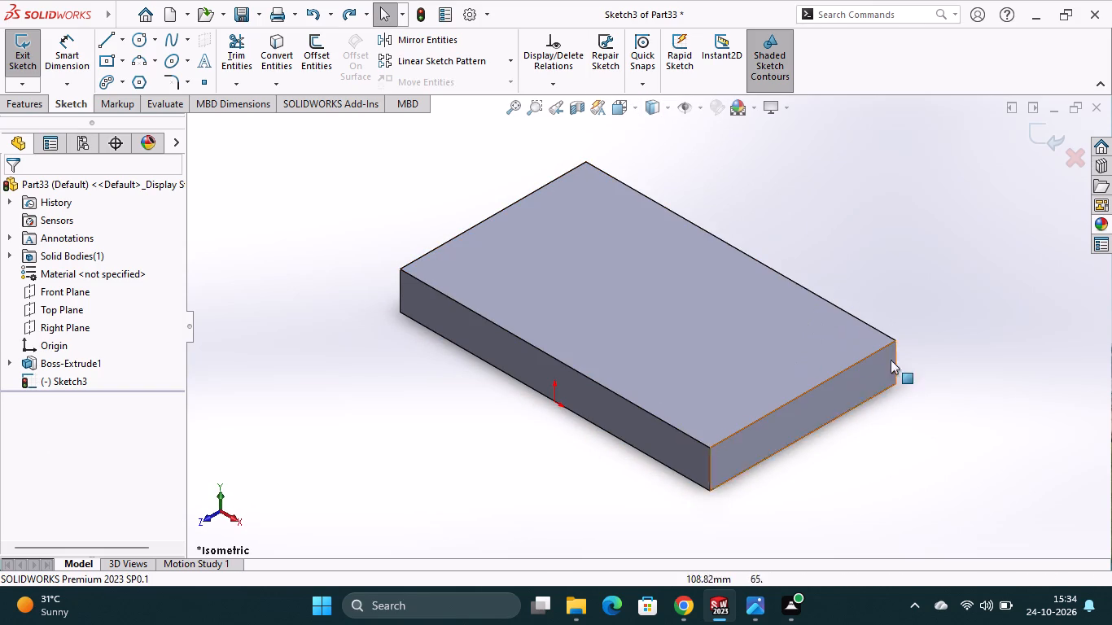
pyautogui.click(754, 366)
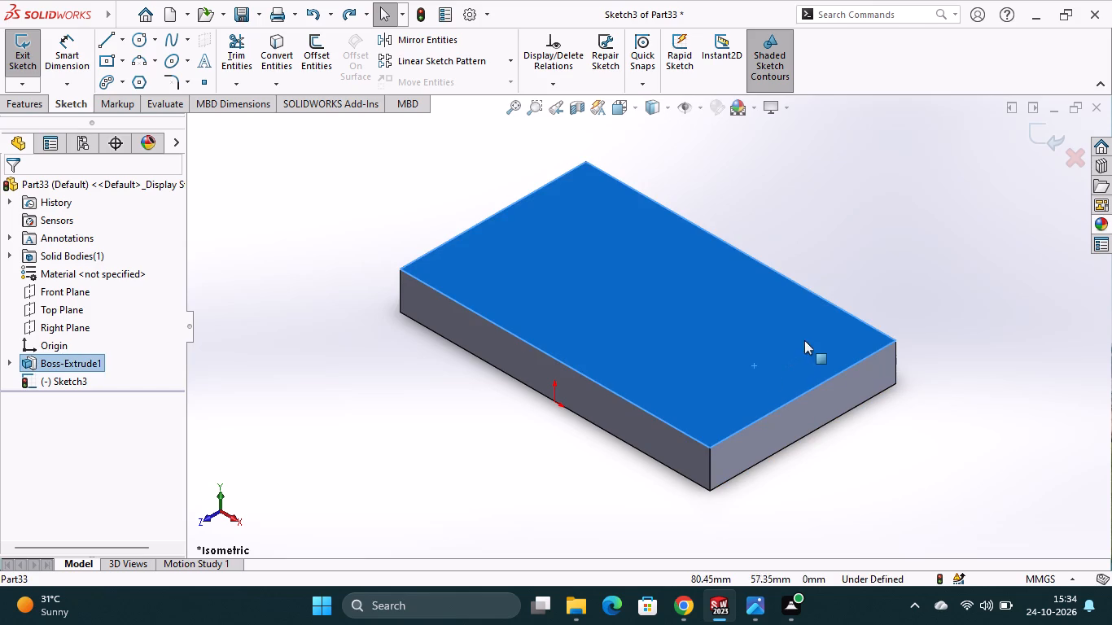
pyautogui.click(67, 377)
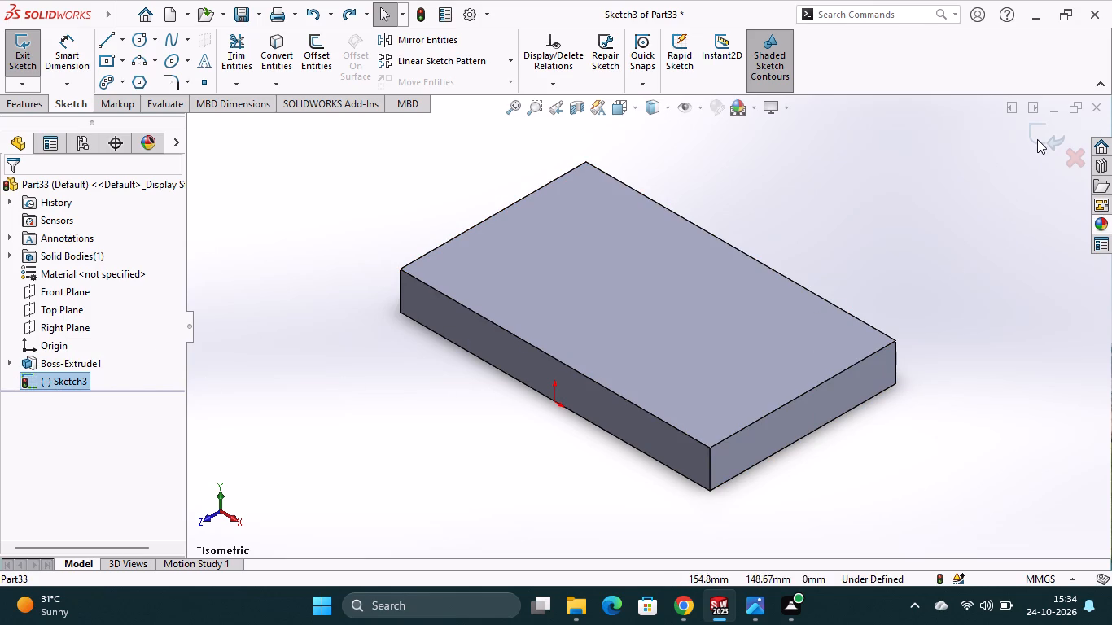
pyautogui.click(1038, 139)
# On the plate's top face, sketch a 60 mm vertical line between the long edges' midpoints and make it construction geometry.
pyautogui.click(606, 329)
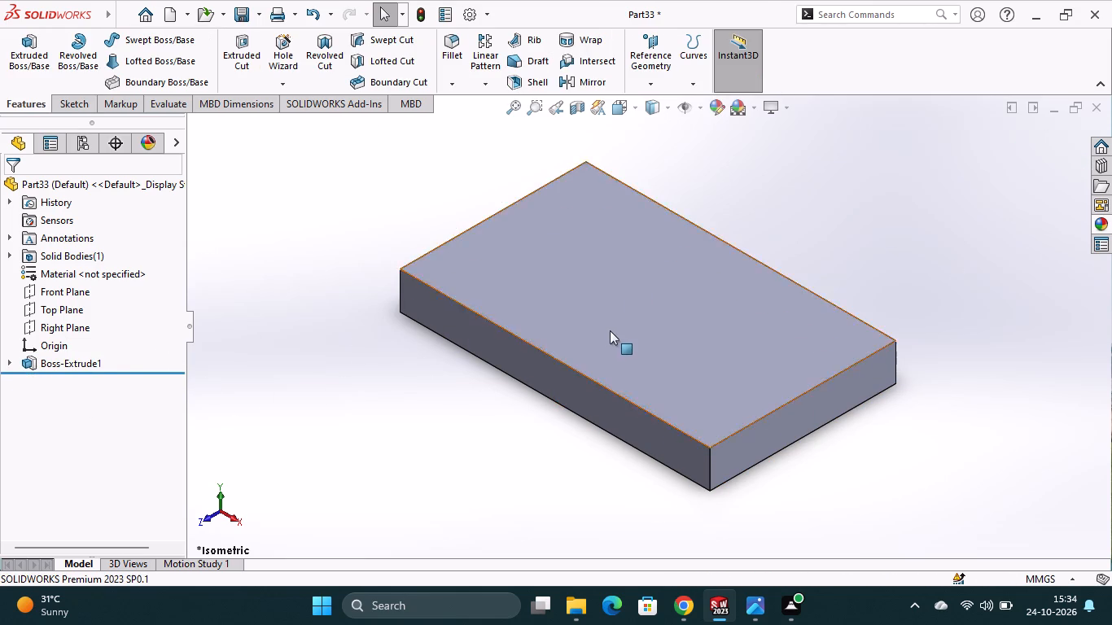
pyautogui.click(680, 288)
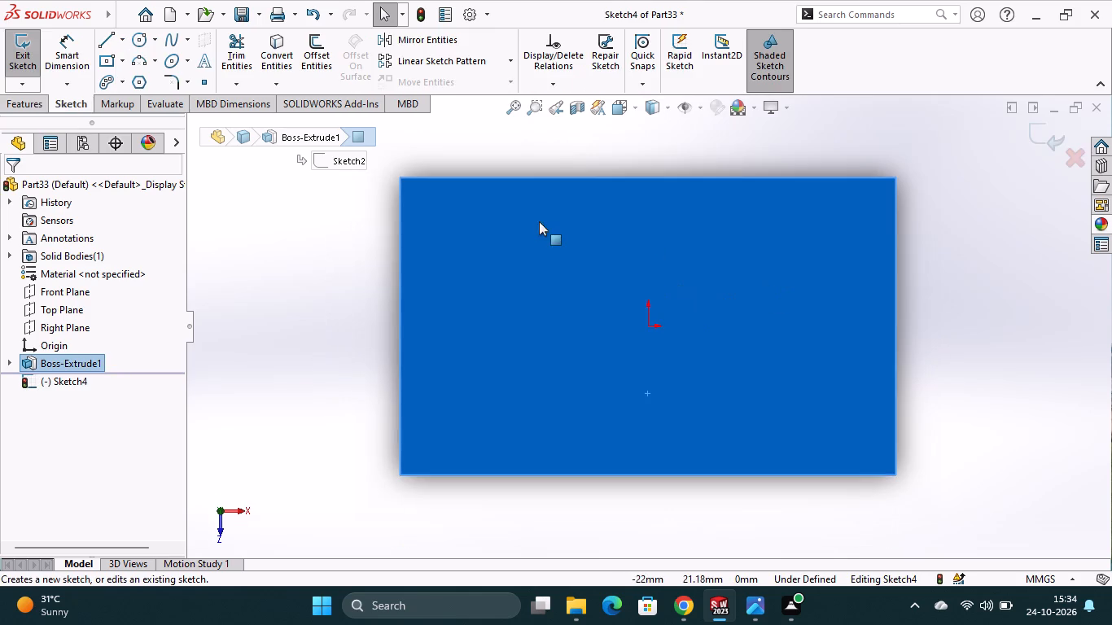
pyautogui.click(103, 42)
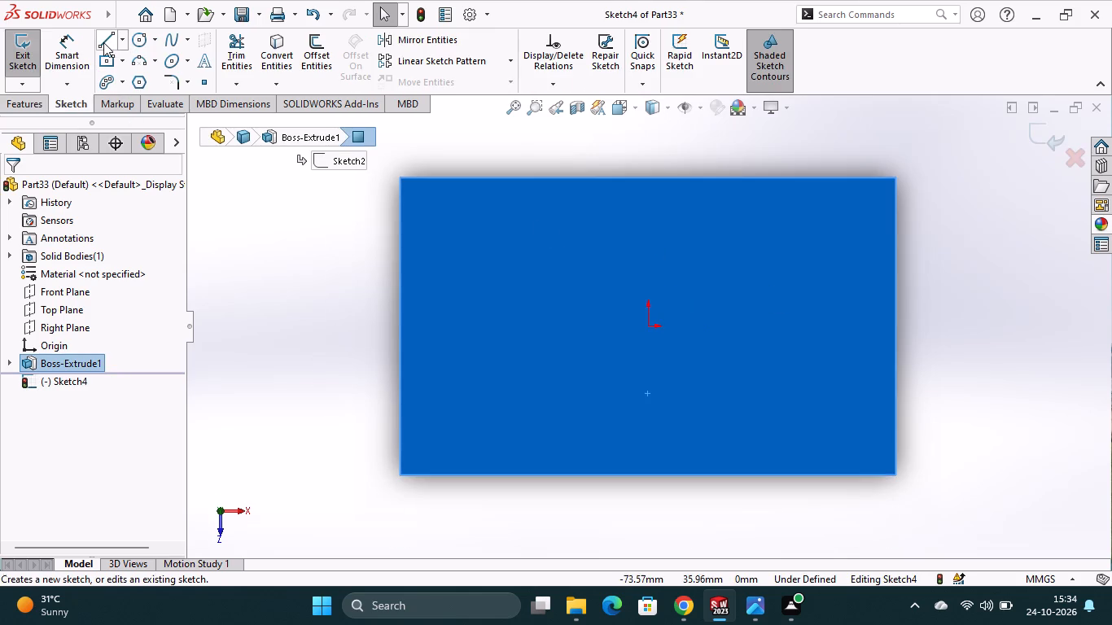
pyautogui.click(647, 177)
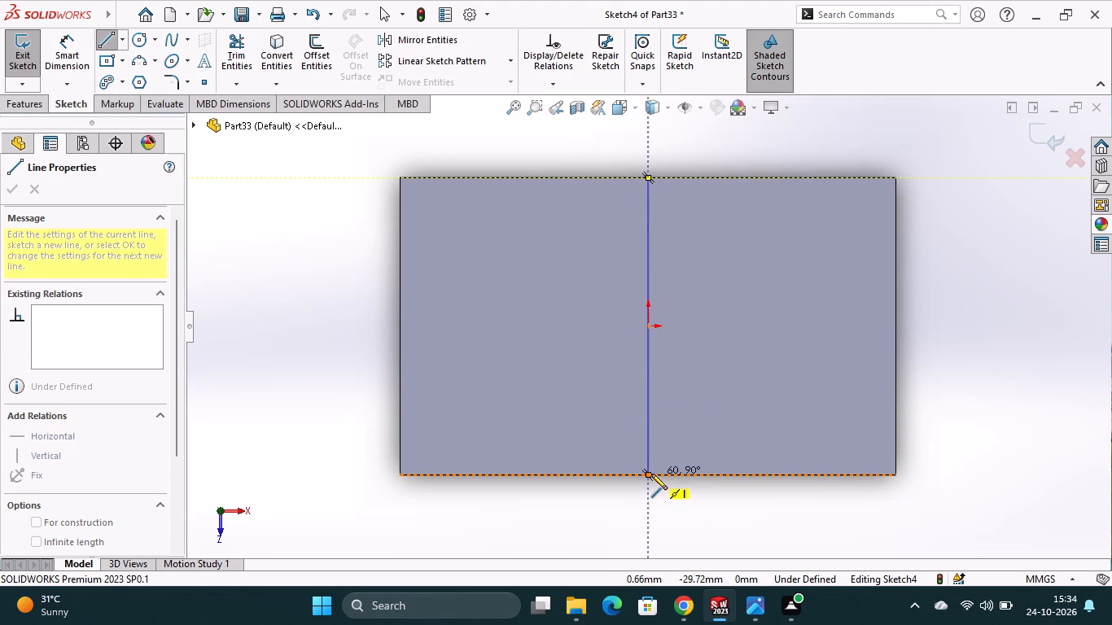
pyautogui.click(651, 474)
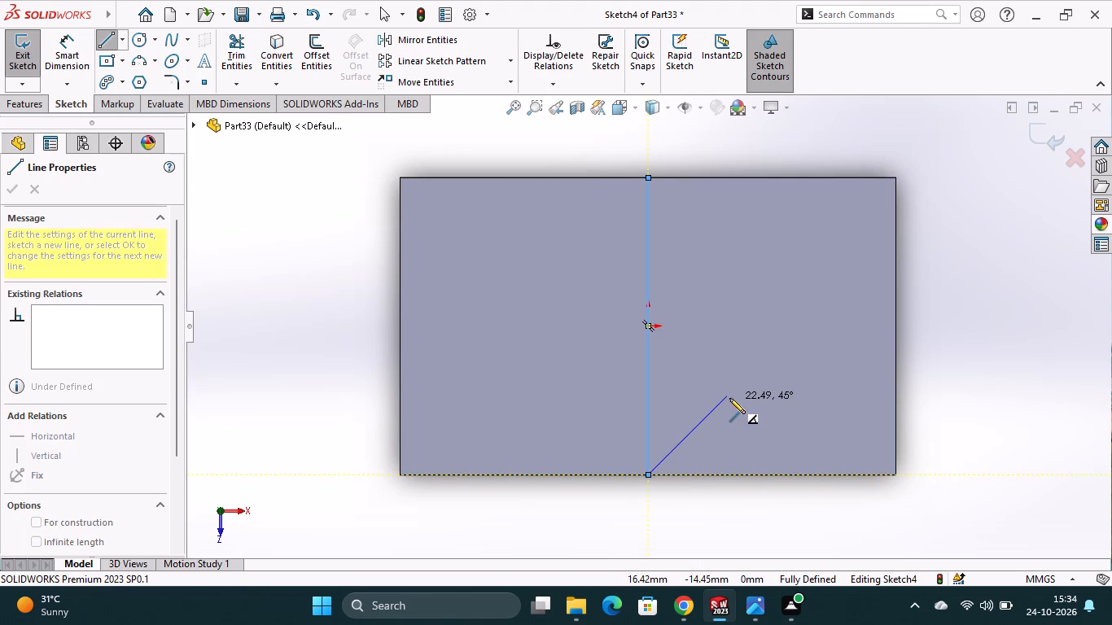
pyautogui.press('Escape')
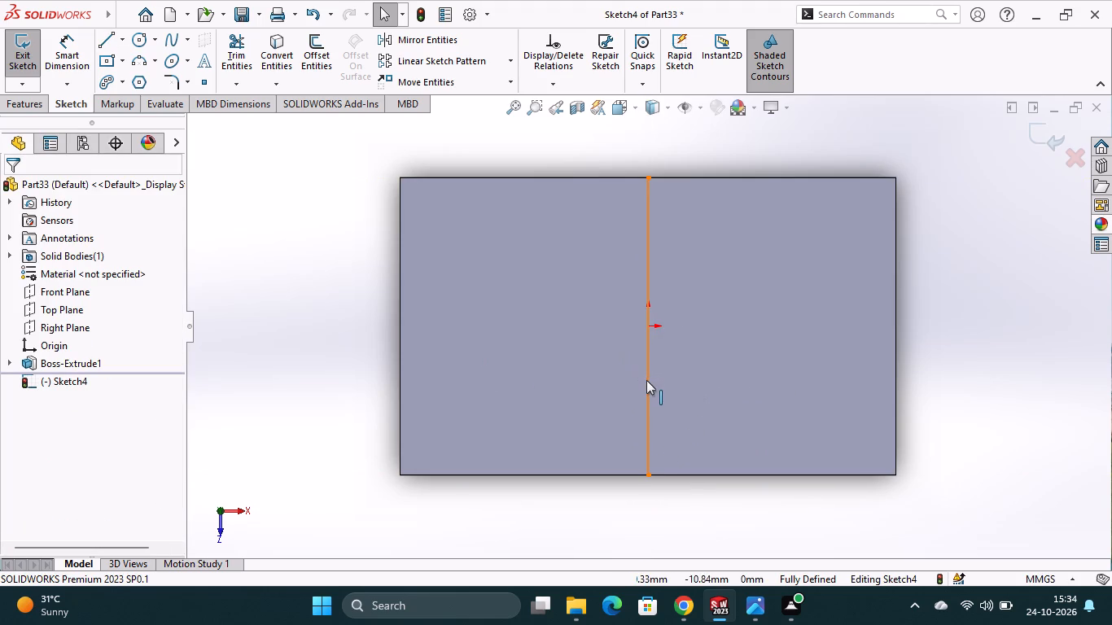
pyautogui.rightClick(646, 380)
pyautogui.click(685, 321)
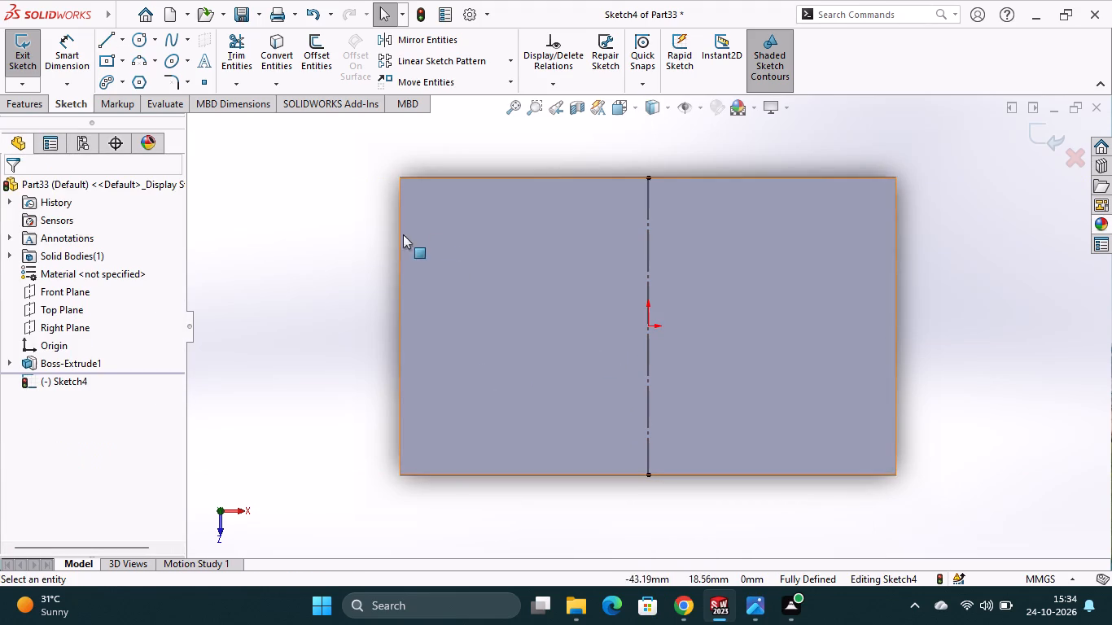
# Sketch a horizontal centerline about 106 mm long from the left short edge's midpoint to just beyond the right edge.
pyautogui.click(125, 37)
pyautogui.click(132, 85)
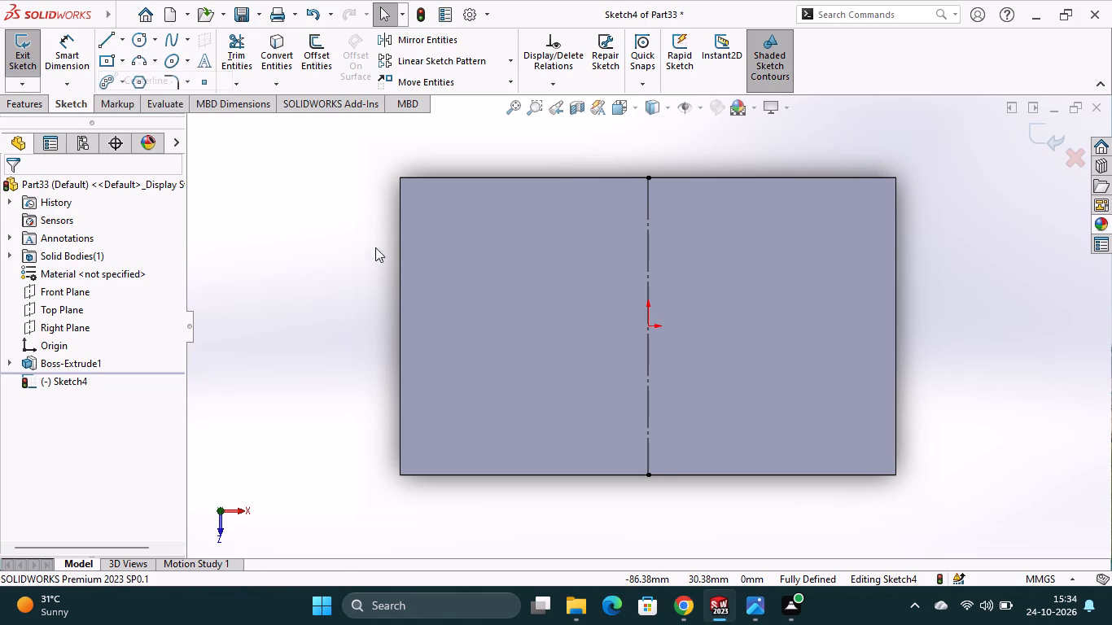
pyautogui.click(401, 327)
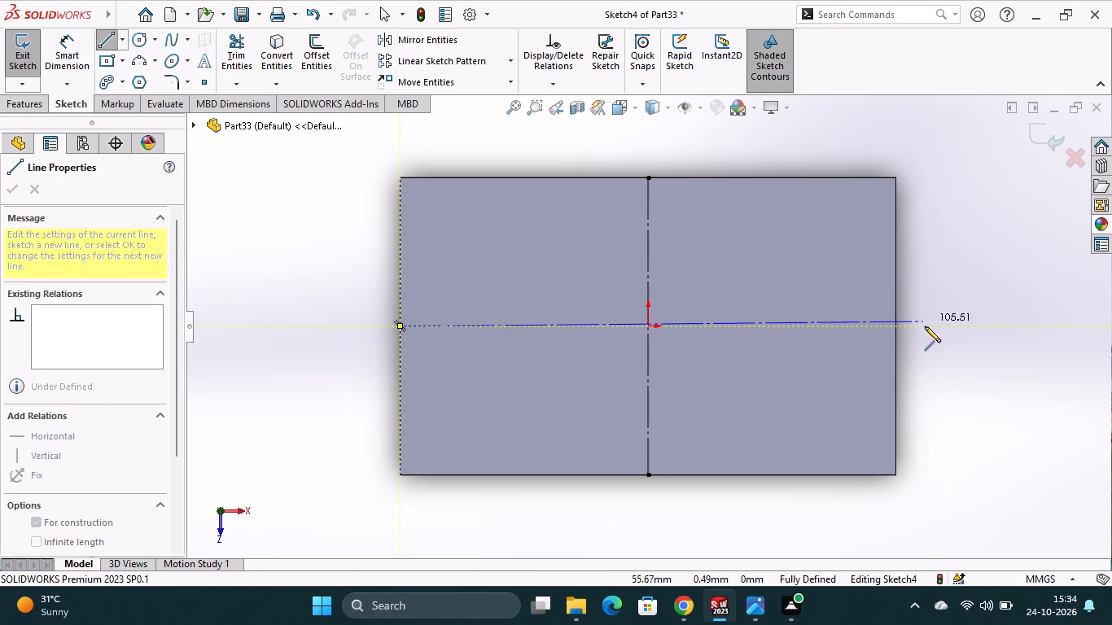
pyautogui.click(925, 326)
pyautogui.press('Escape')
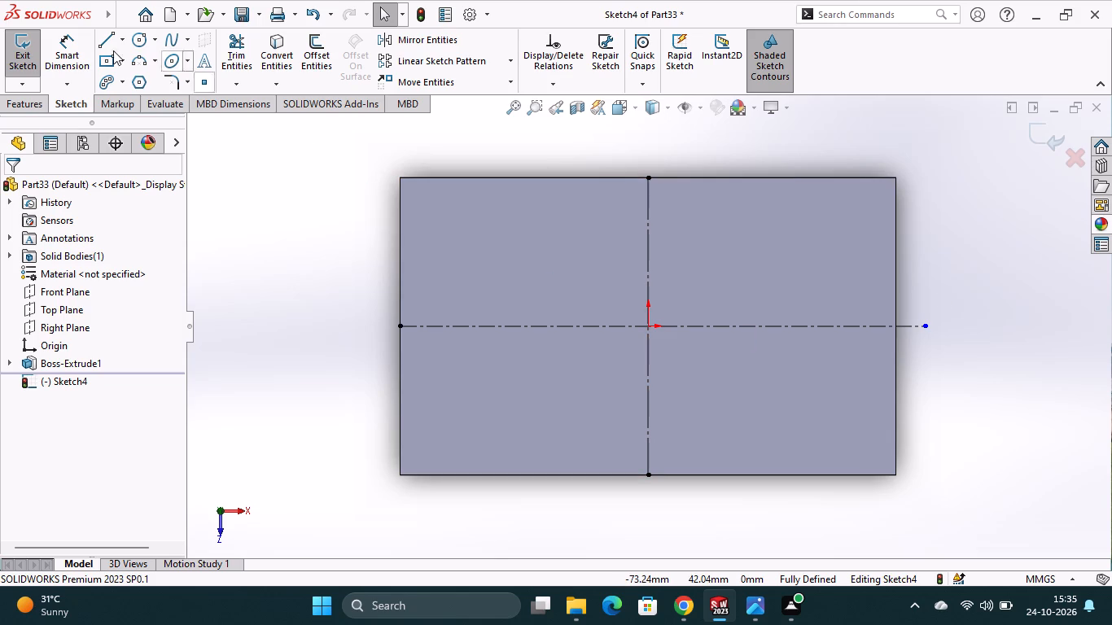
# Sketch a circle about 52 mm in diameter, centred on the horizontal centerline about 20.5 mm right of the origin.
pyautogui.click(139, 42)
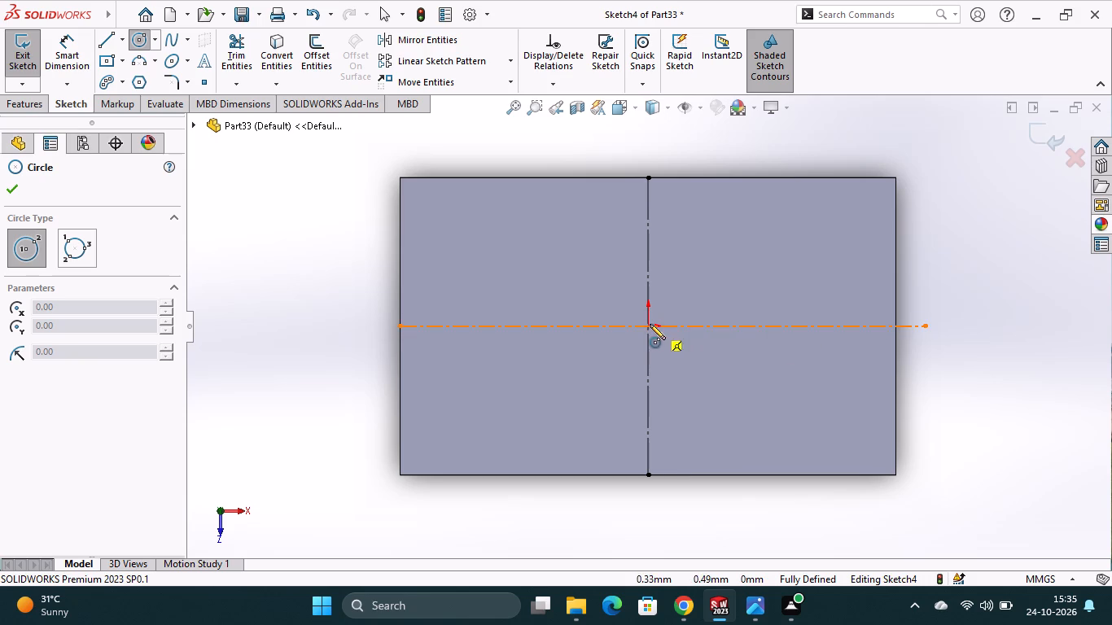
pyautogui.click(750, 326)
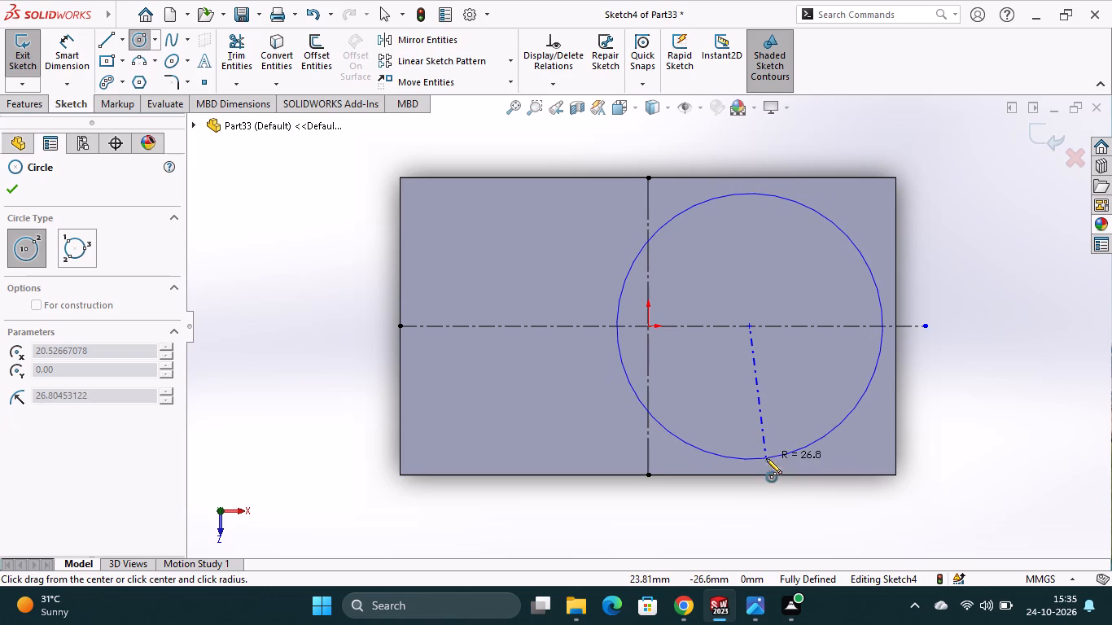
pyautogui.click(768, 454)
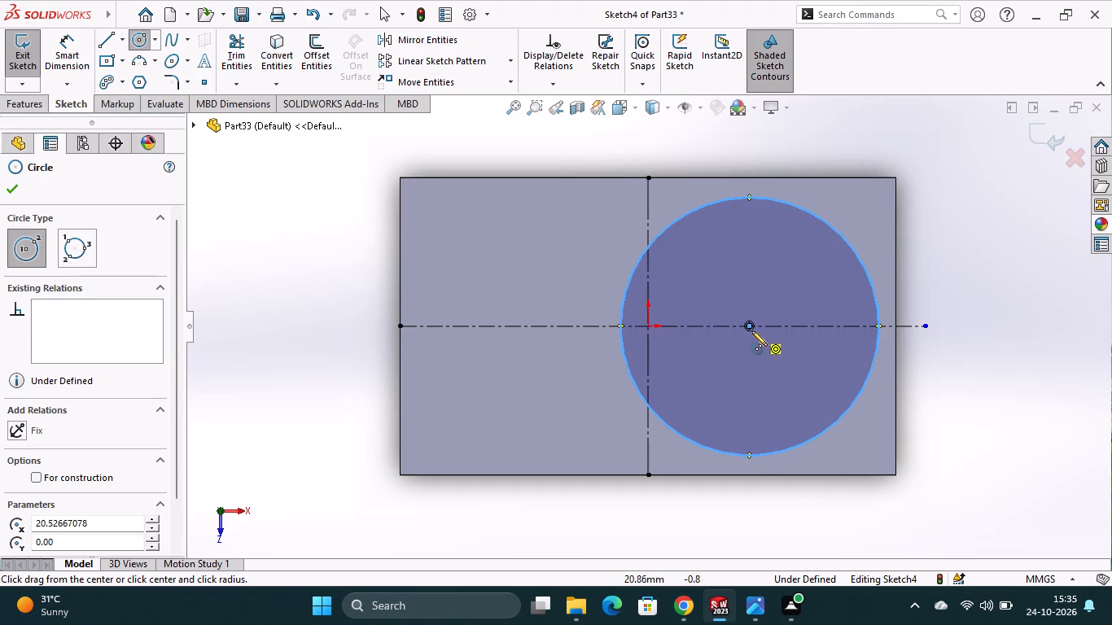
# Dimension the circle at 60 mm diameter, with its centre 20 mm from the vertical centerline.
pyautogui.click(53, 55)
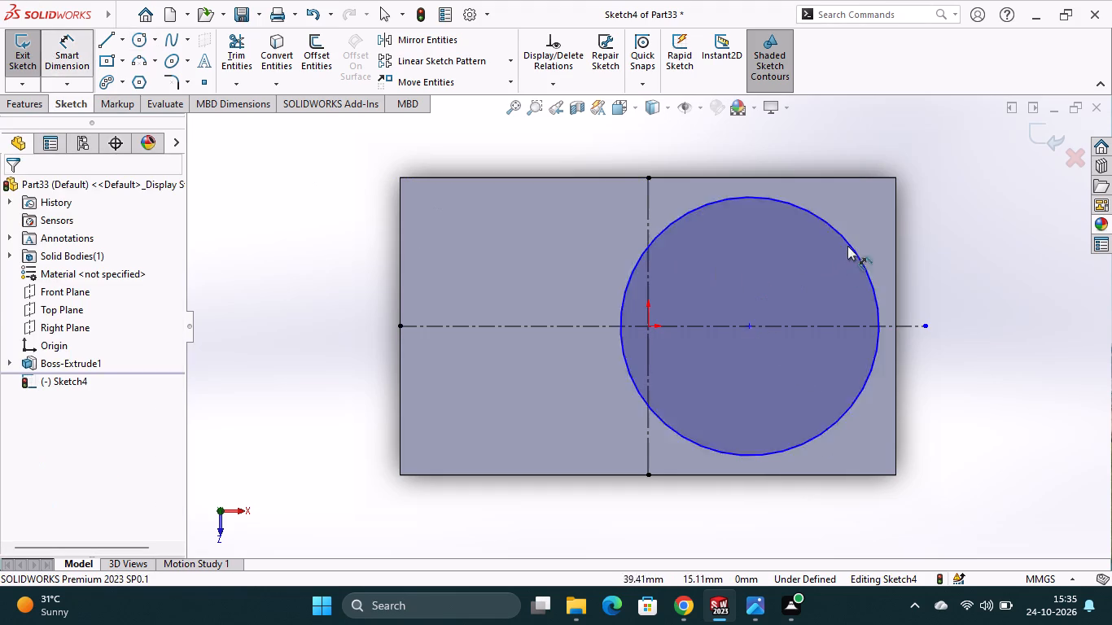
pyautogui.click(847, 242)
pyautogui.click(799, 144)
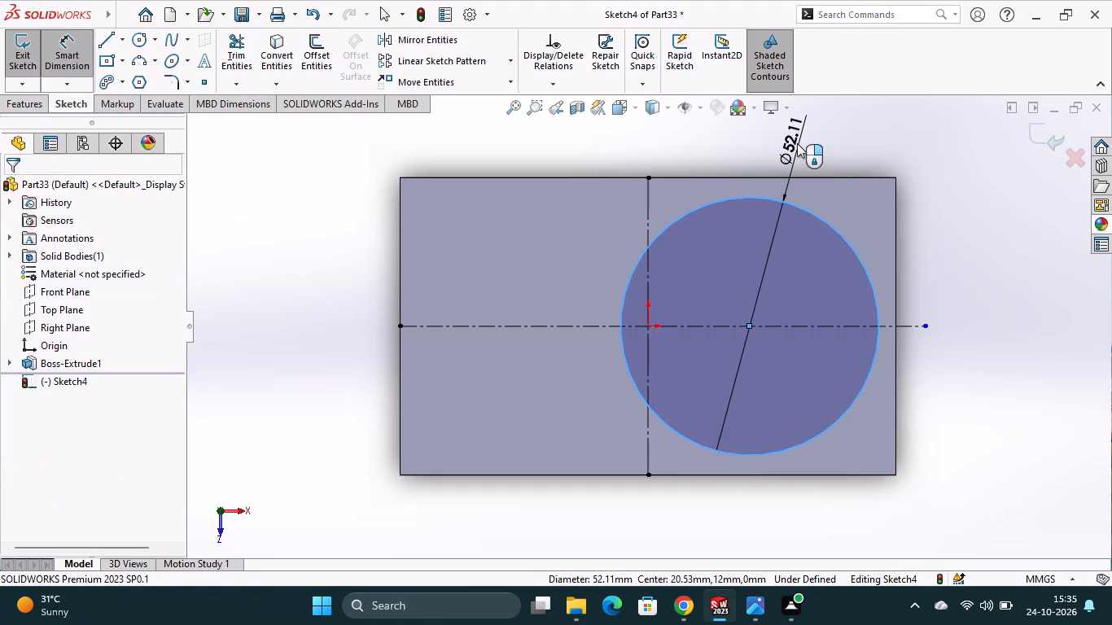
pyautogui.write('60')
pyautogui.press('Return')
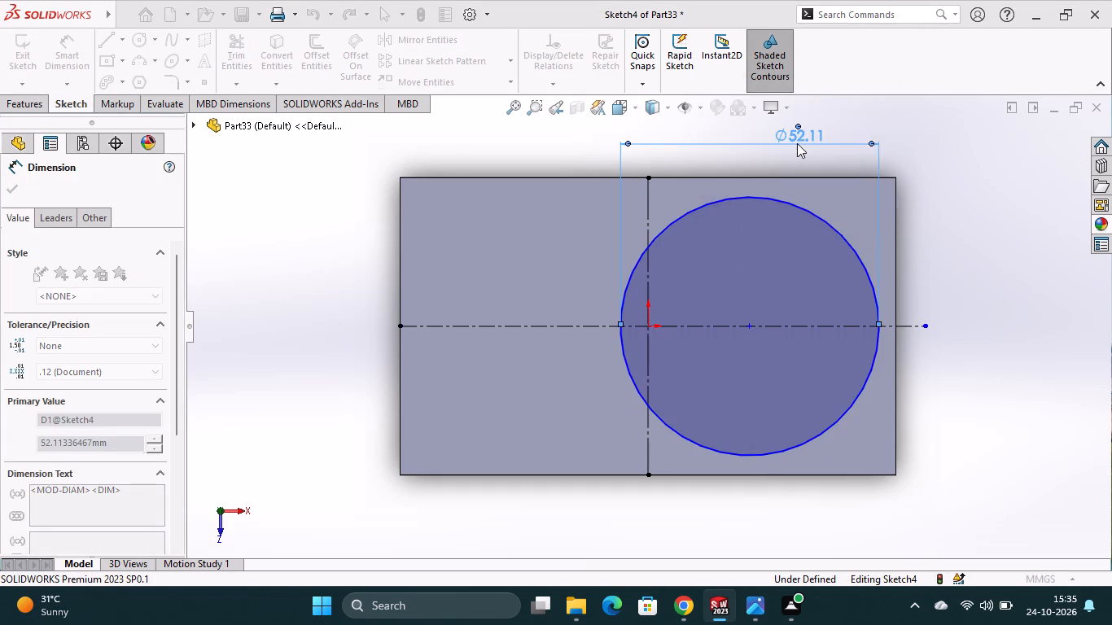
pyautogui.click(647, 391)
pyautogui.click(747, 326)
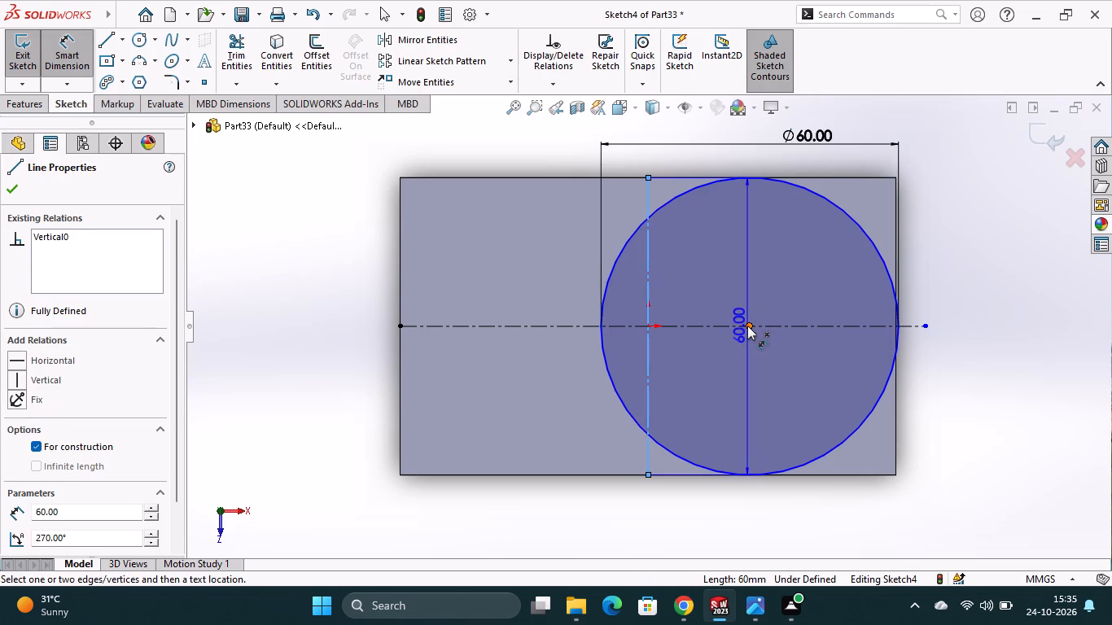
pyautogui.click(723, 299)
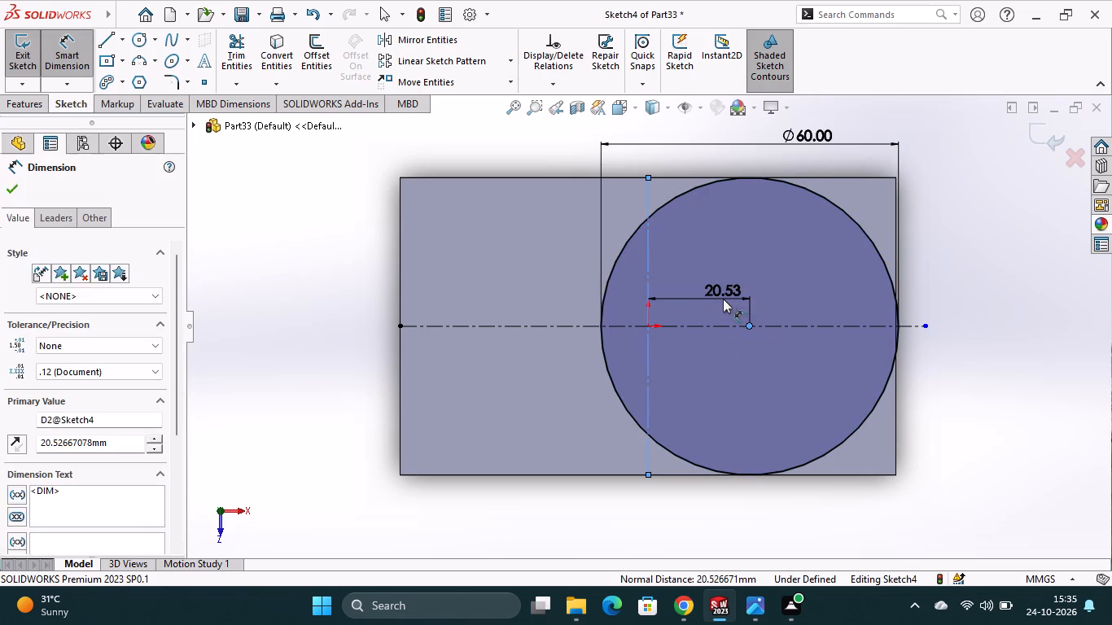
pyautogui.write('20')
pyautogui.press('Return')
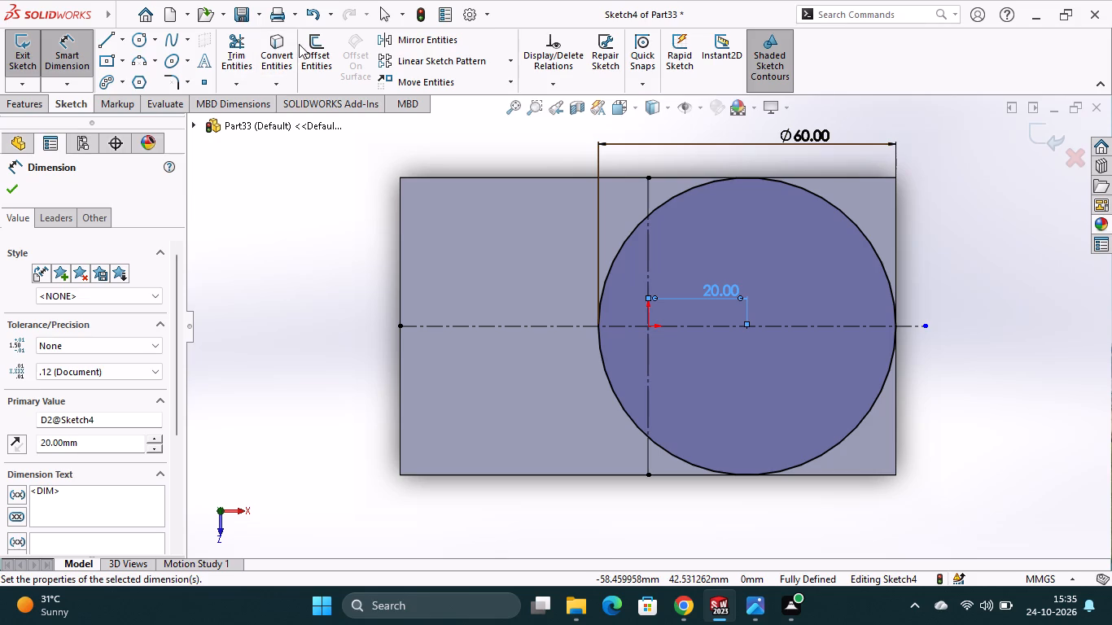
# Convert the top face's outline into sketch entities.
pyautogui.click(276, 42)
pyautogui.click(494, 266)
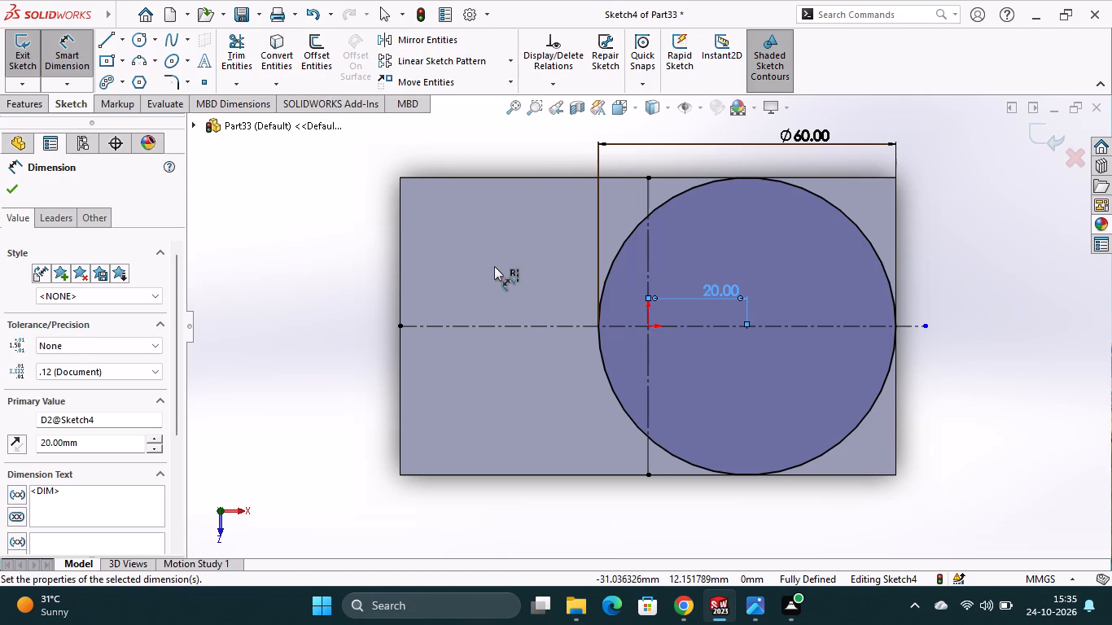
pyautogui.click(286, 40)
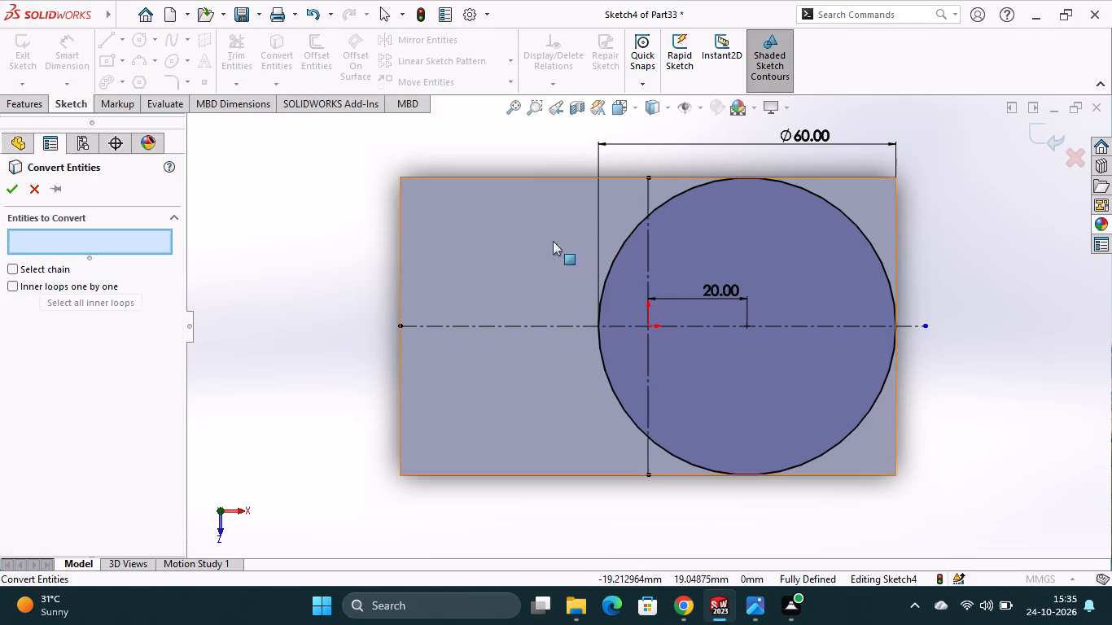
pyautogui.click(558, 270)
pyautogui.click(12, 186)
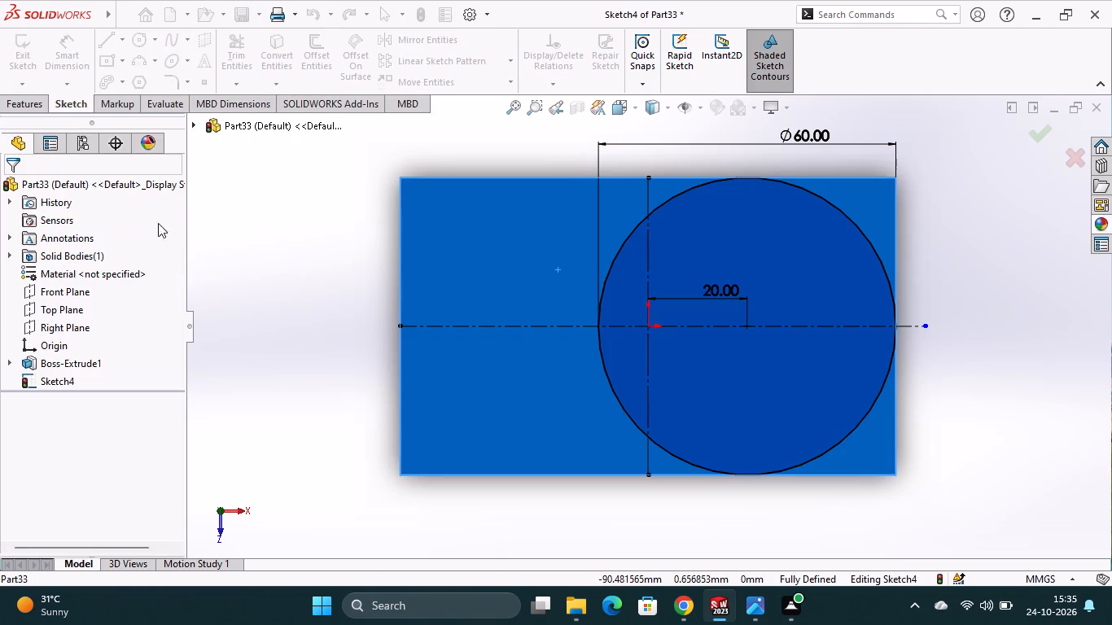
# Trim the circle and converted outline down to the semicircle at the rounded end and the corner lines enclosing it.
pyautogui.click(239, 34)
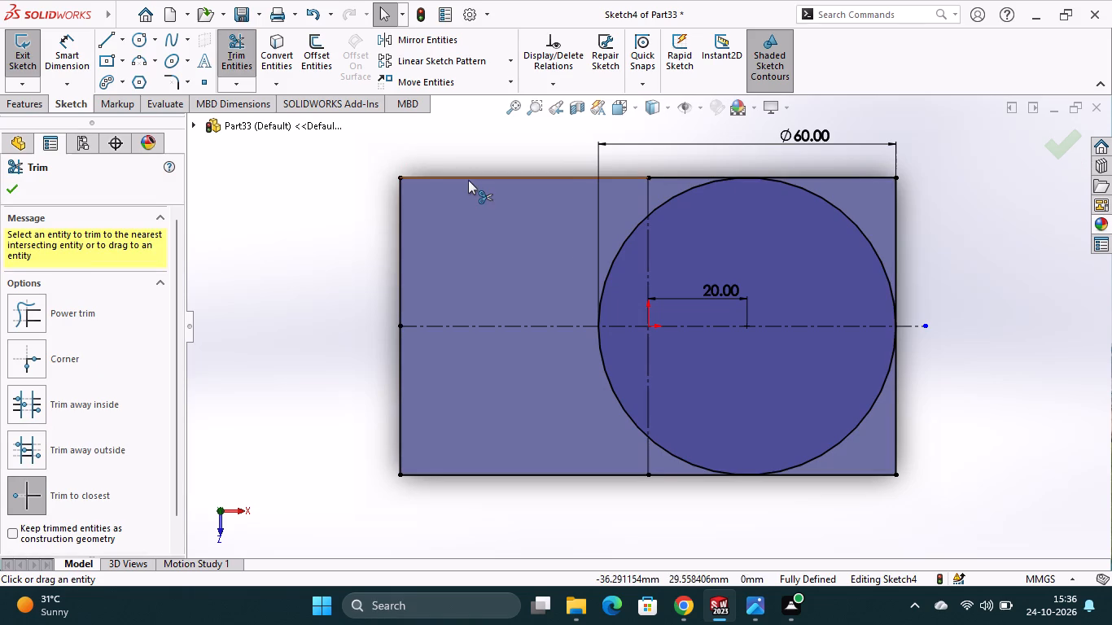
pyautogui.click(471, 175)
pyautogui.click(393, 280)
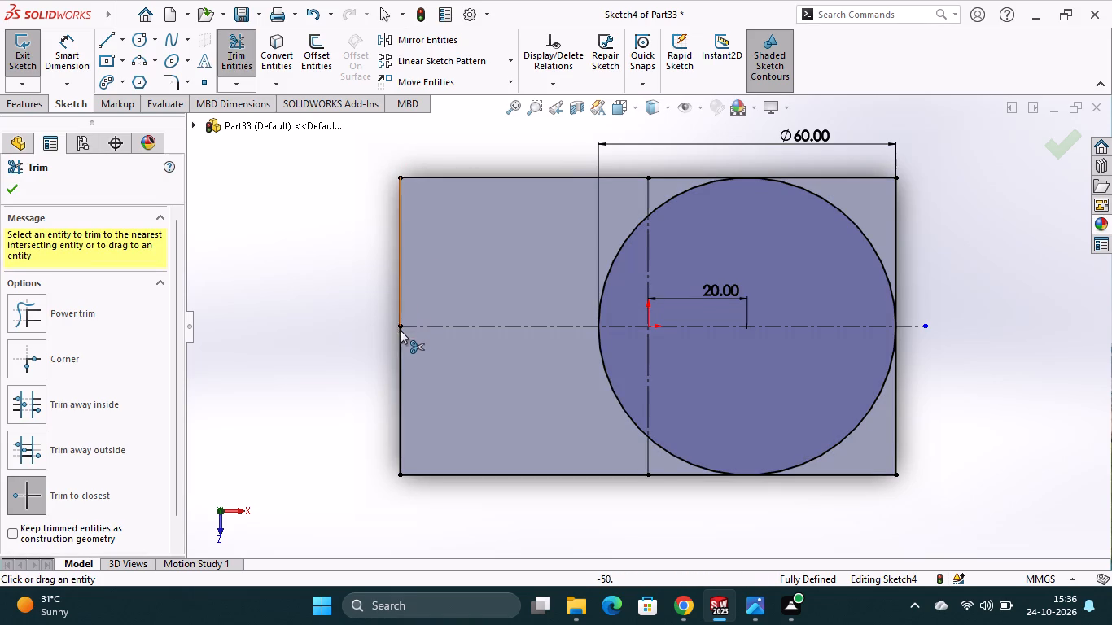
pyautogui.click(401, 307)
pyautogui.click(399, 400)
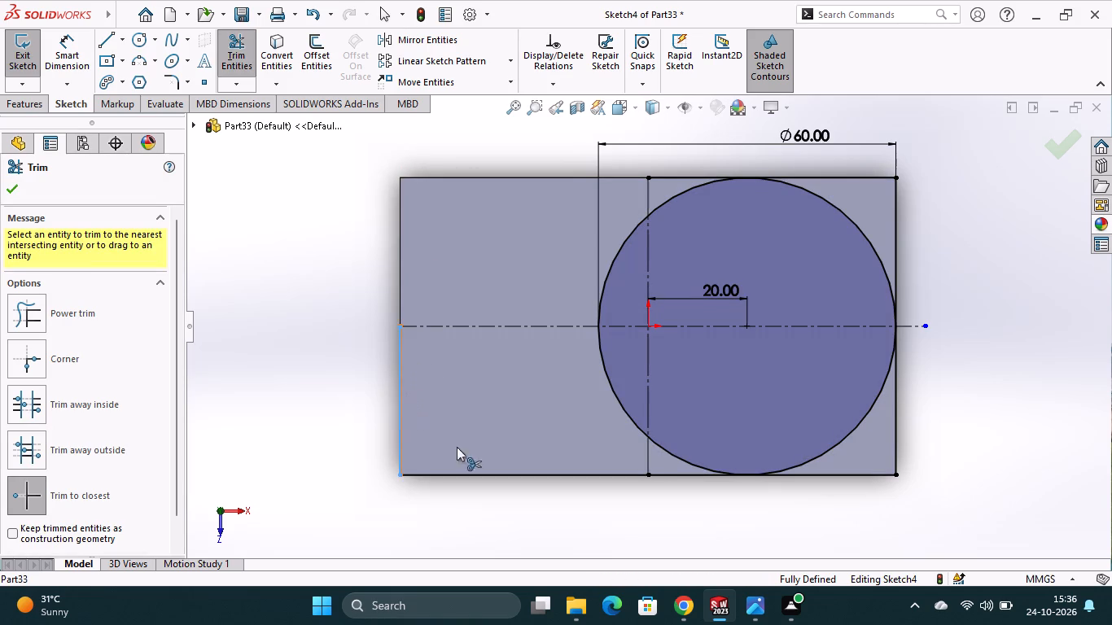
pyautogui.click(540, 473)
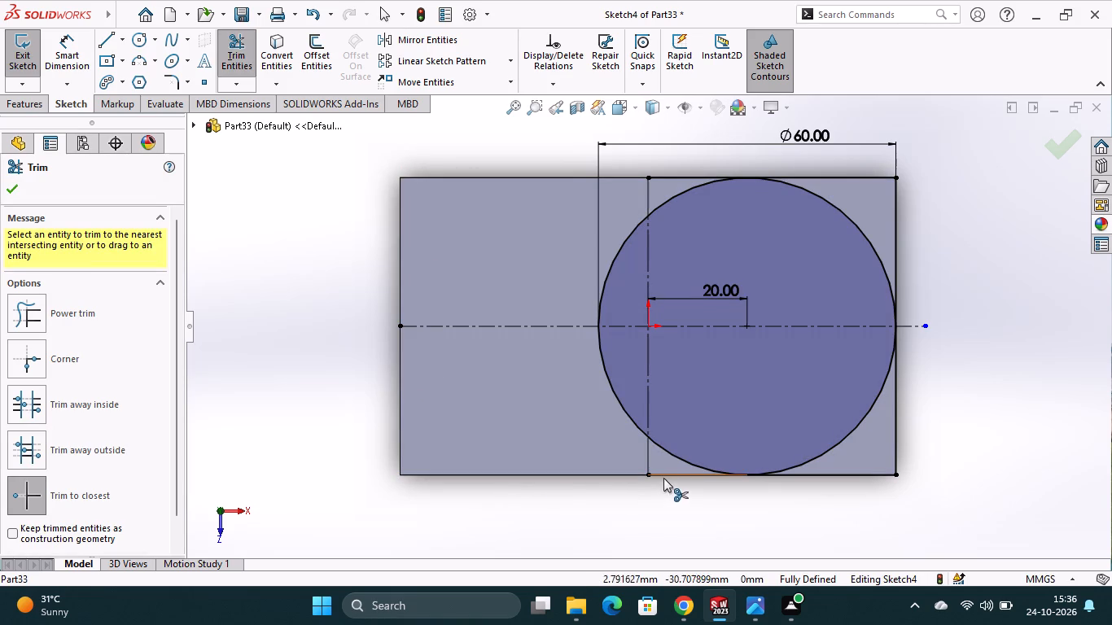
pyautogui.click(671, 473)
pyautogui.click(671, 448)
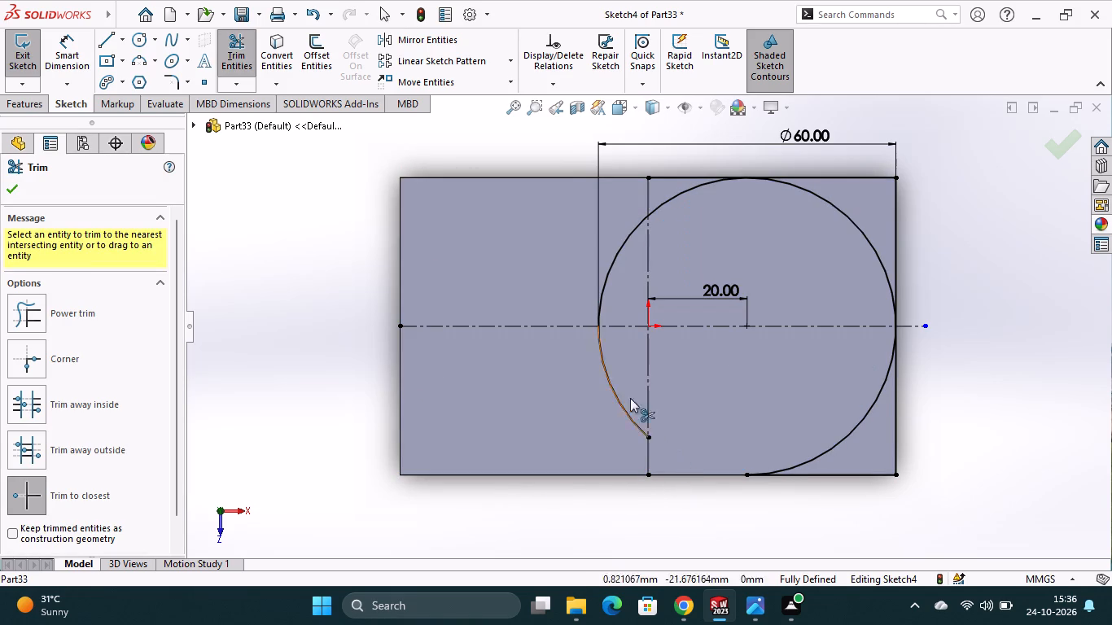
pyautogui.click(619, 396)
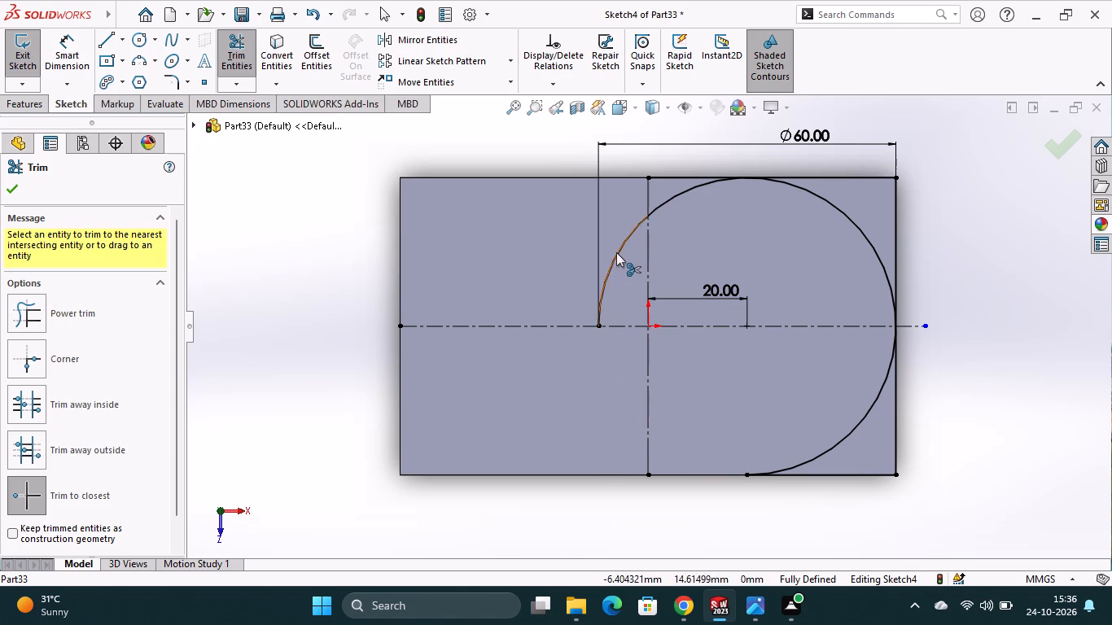
pyautogui.click(616, 251)
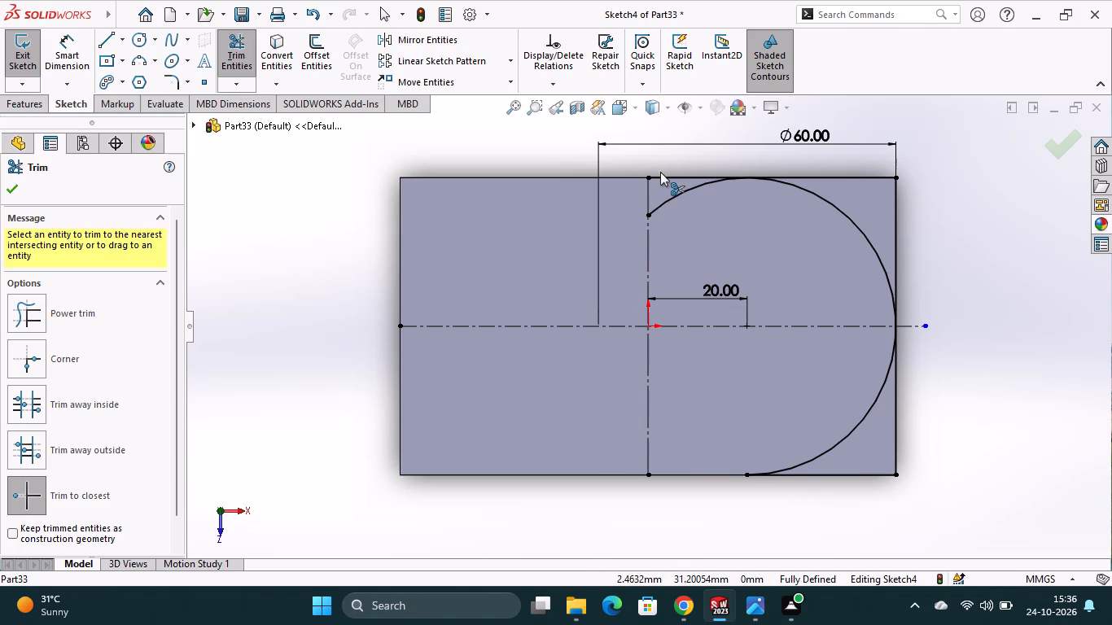
pyautogui.click(672, 179)
pyautogui.click(670, 201)
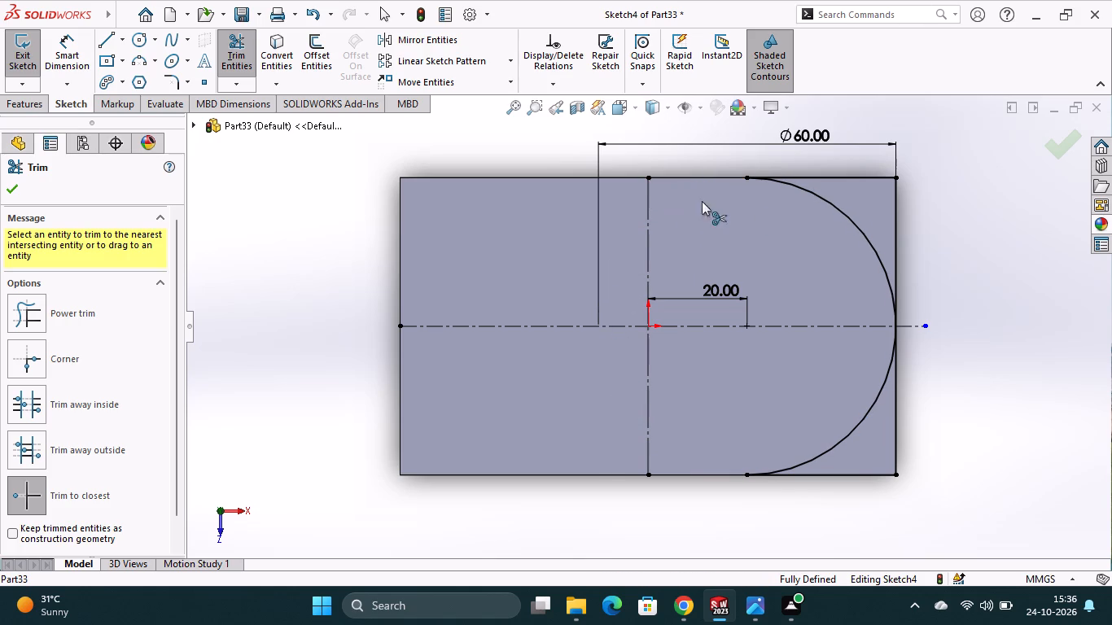
# Extrude-cut the two corner regions outside the semicircle Through All to round the plate's end.
pyautogui.click(44, 108)
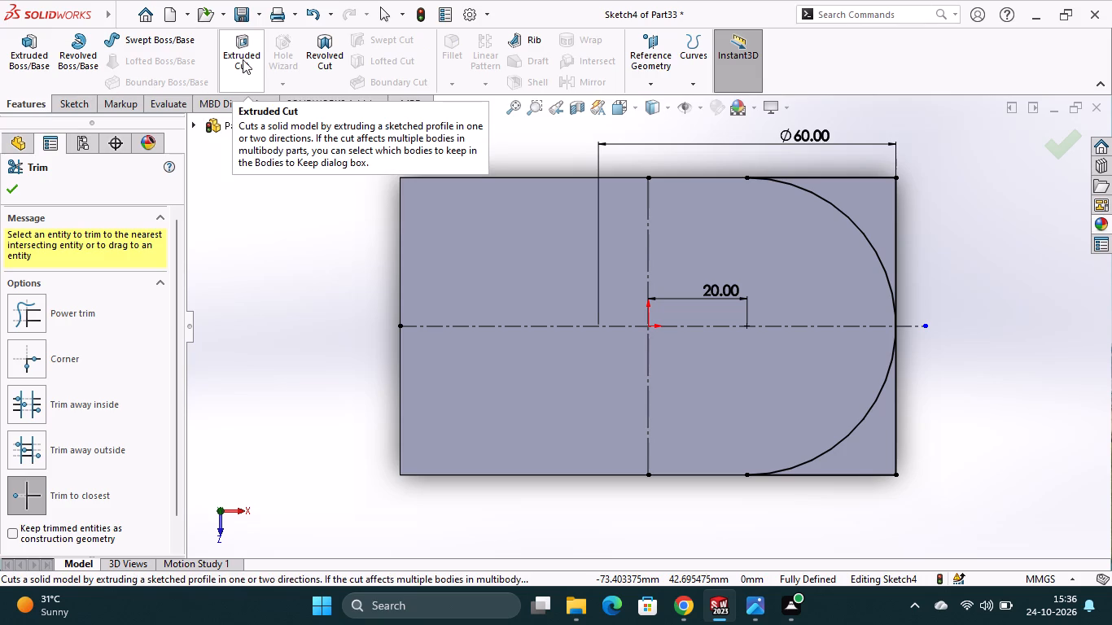
pyautogui.click(243, 59)
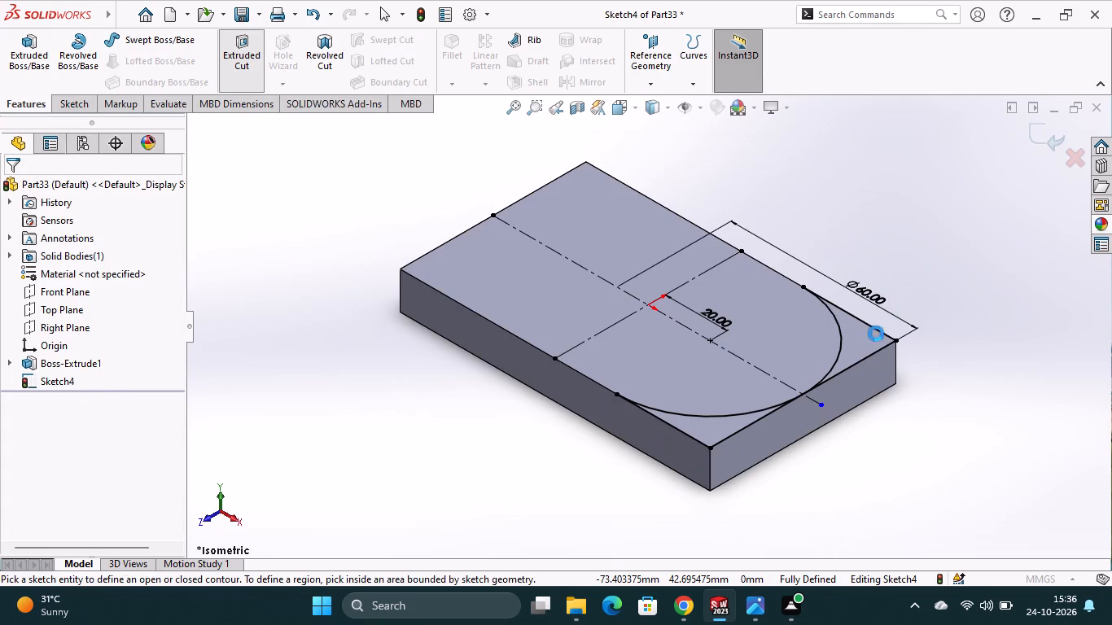
pyautogui.click(871, 340)
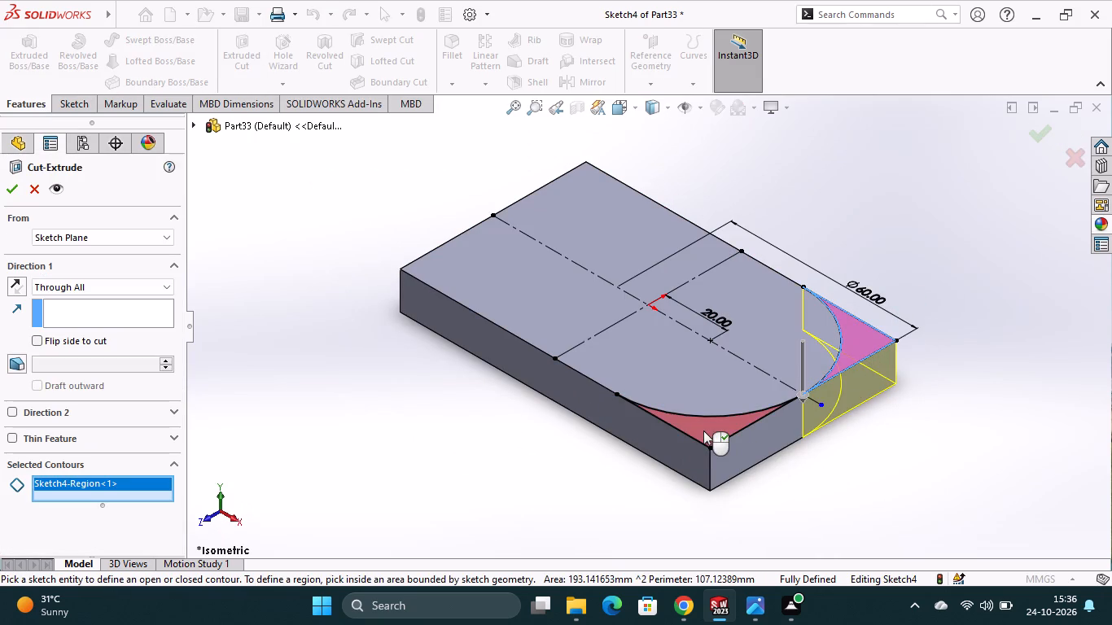
pyautogui.click(703, 431)
pyautogui.click(16, 194)
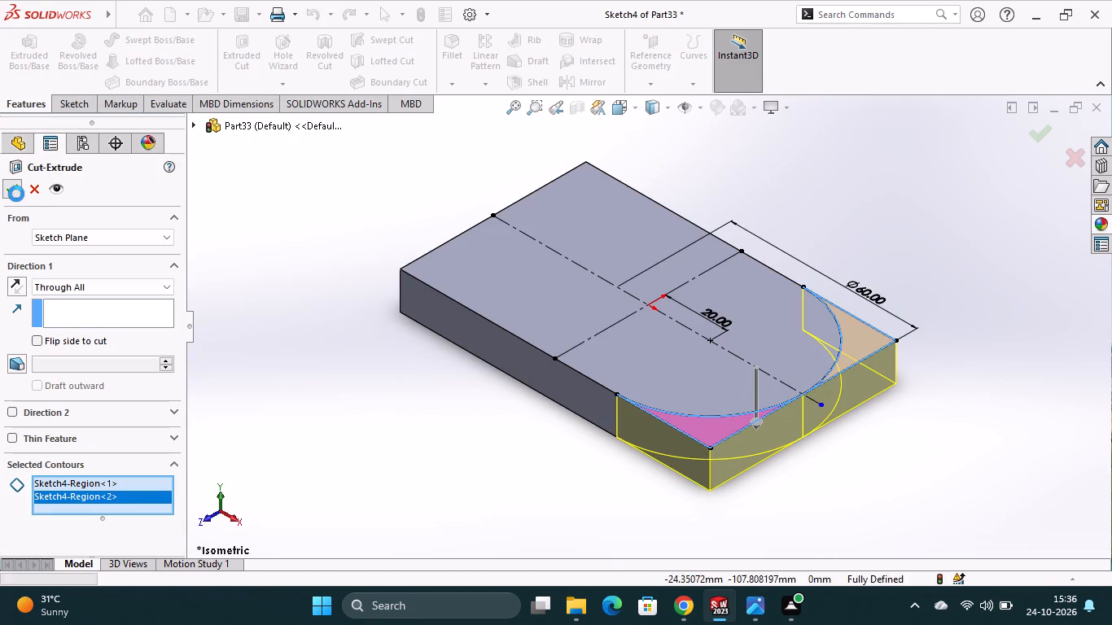
# Start a sketch on the plate's top face and draw a circle about 21 mm in diameter, concentric with the rounded end.
pyautogui.click(731, 343)
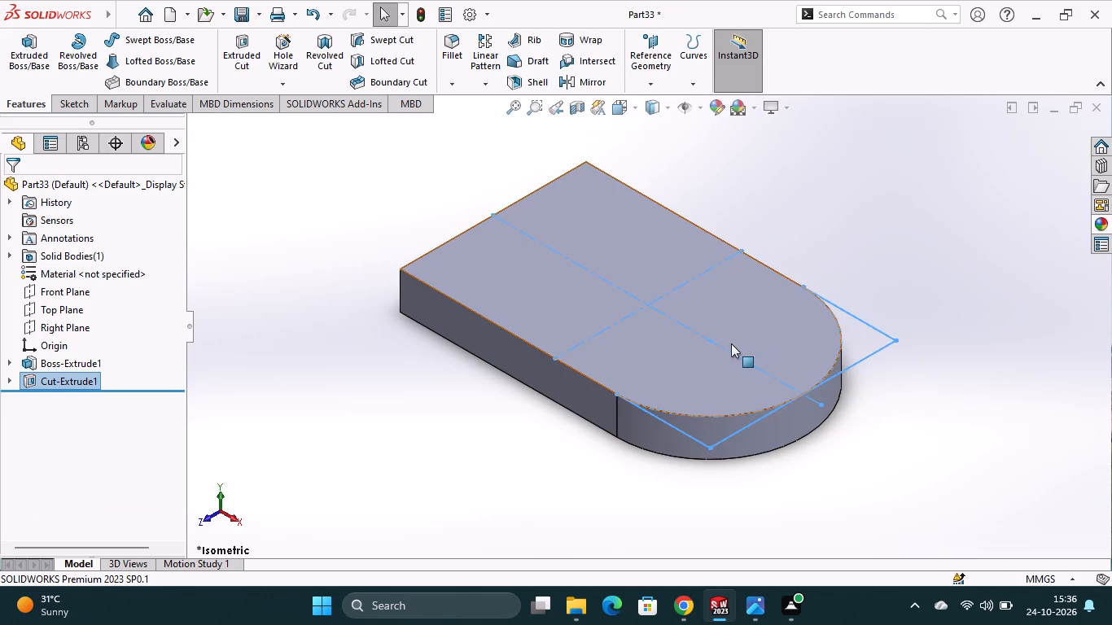
pyautogui.click(803, 294)
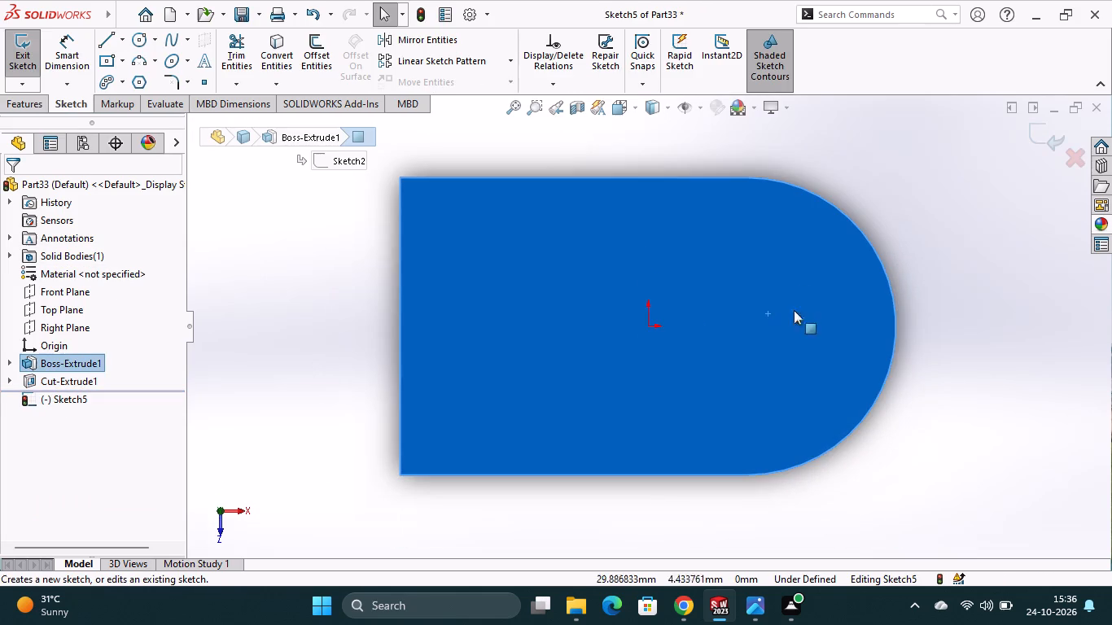
pyautogui.click(137, 37)
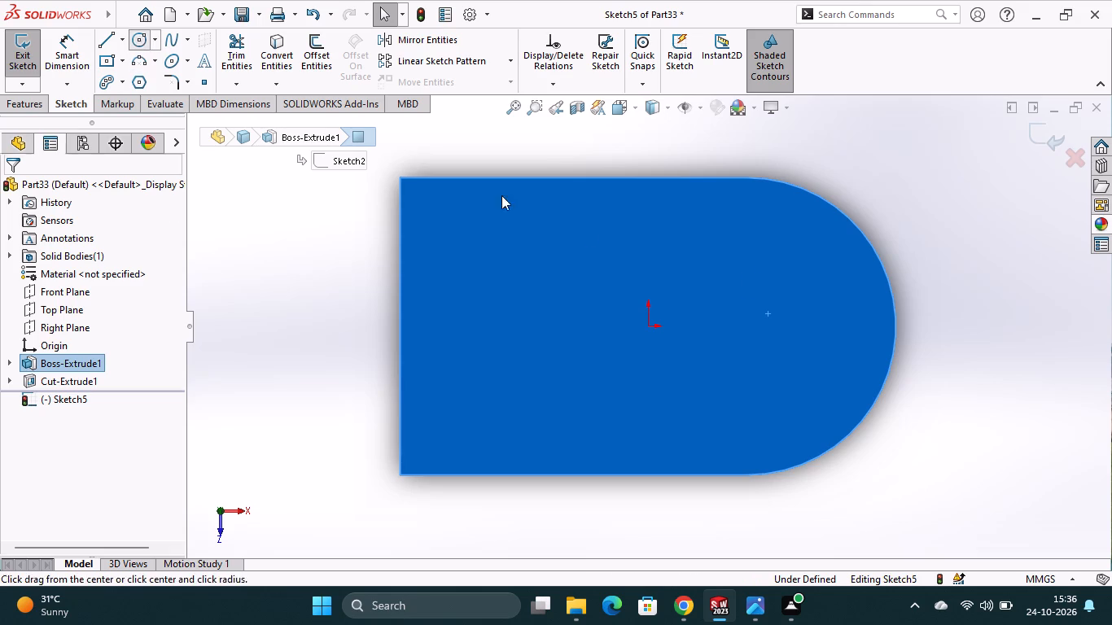
pyautogui.click(747, 326)
pyautogui.click(763, 376)
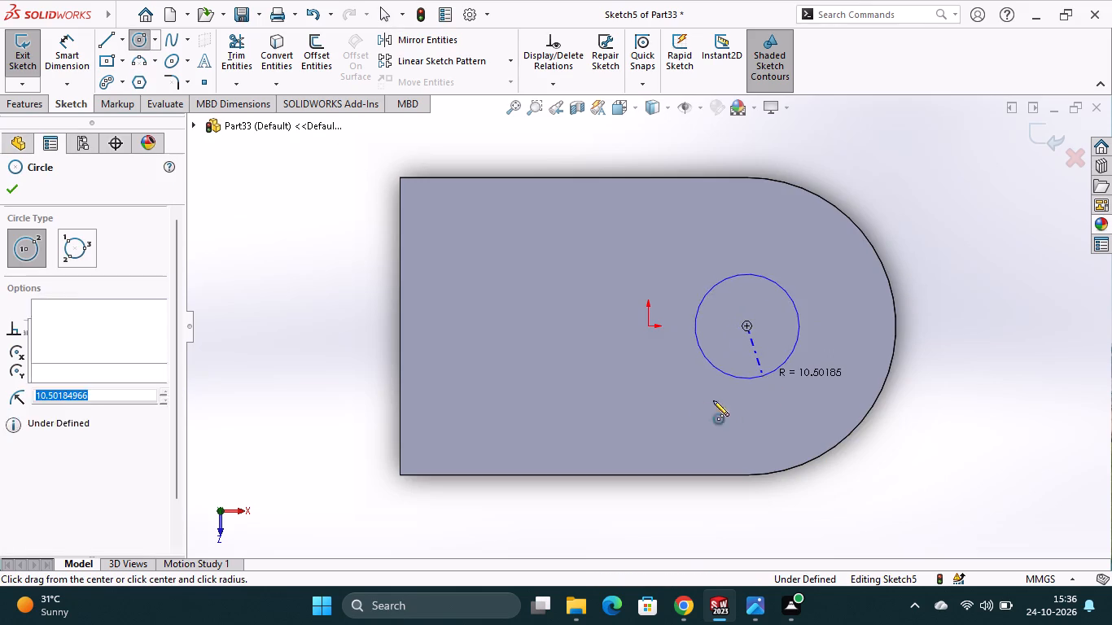
# Dimension the circle at 16 mm diameter.
pyautogui.click(55, 40)
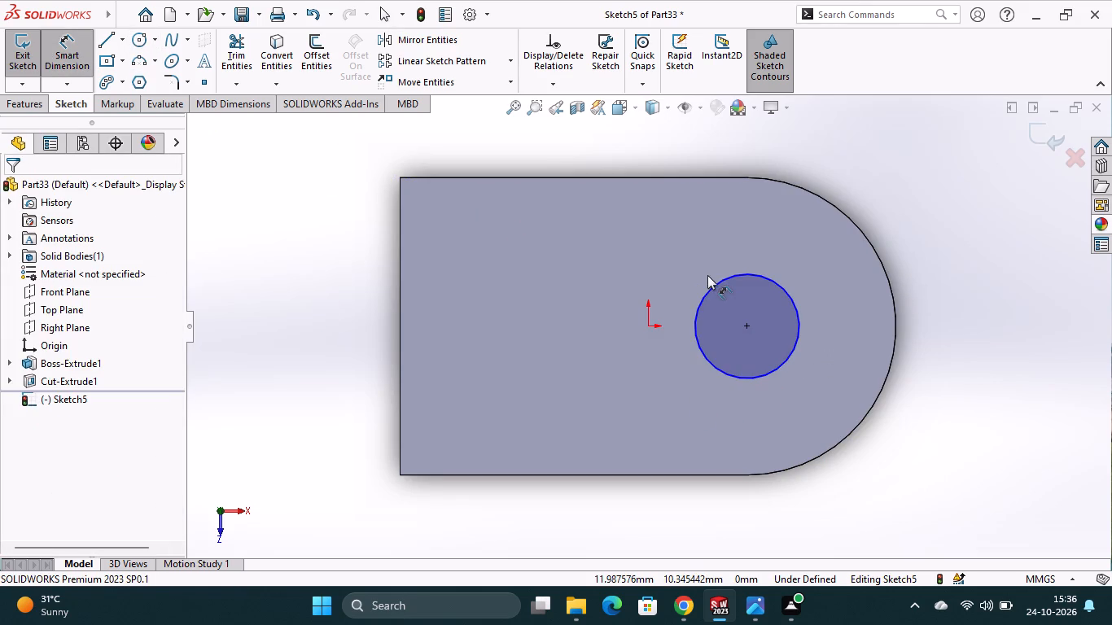
pyautogui.click(710, 289)
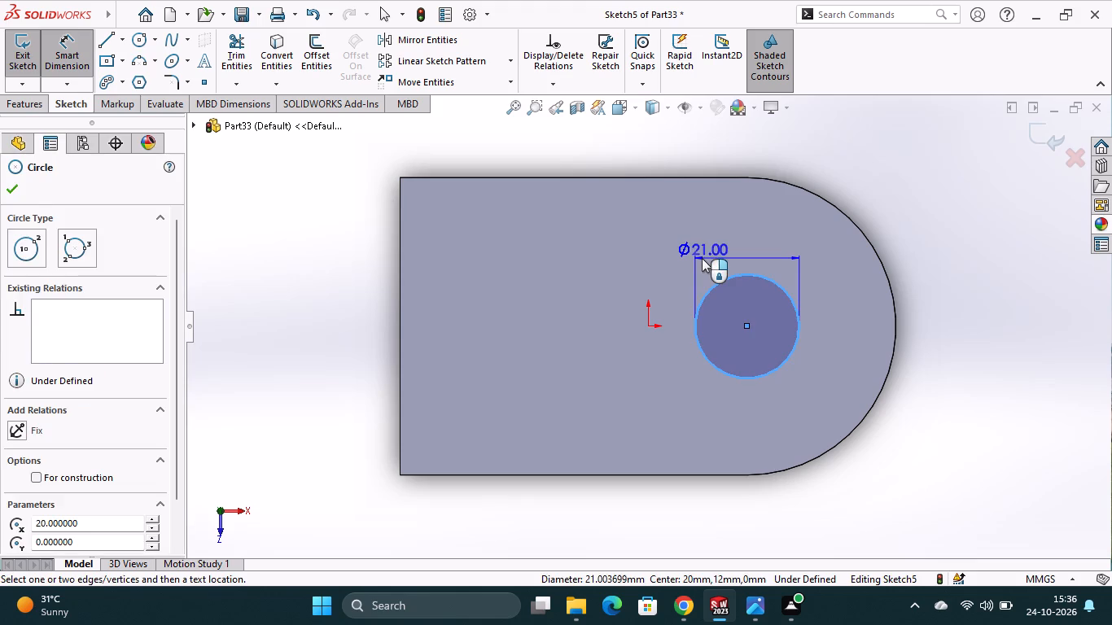
pyautogui.click(702, 257)
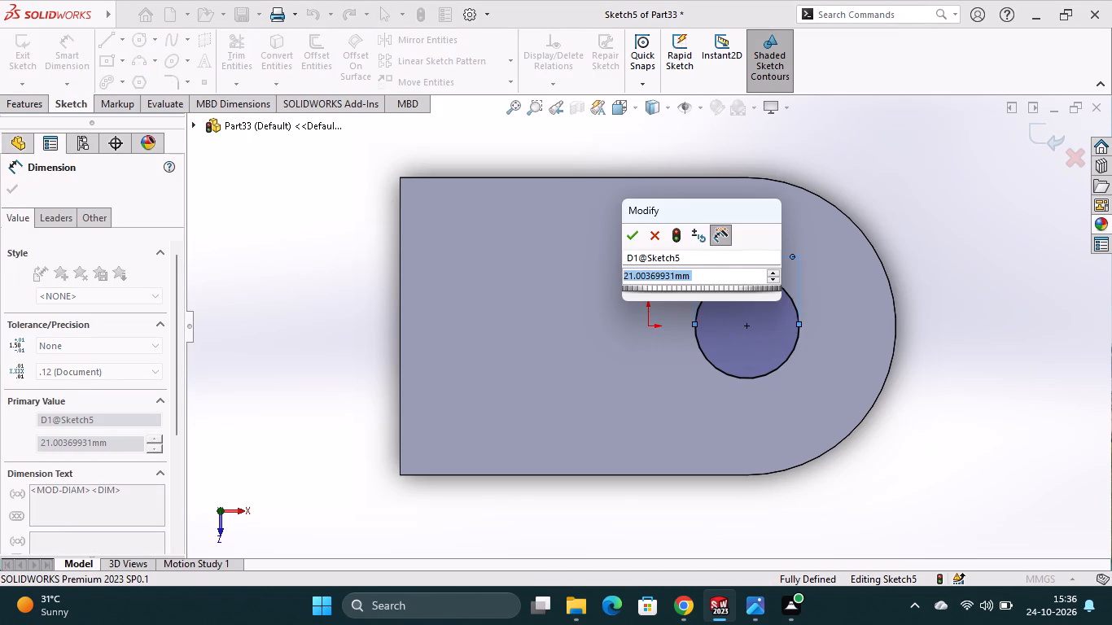
pyautogui.write('16')
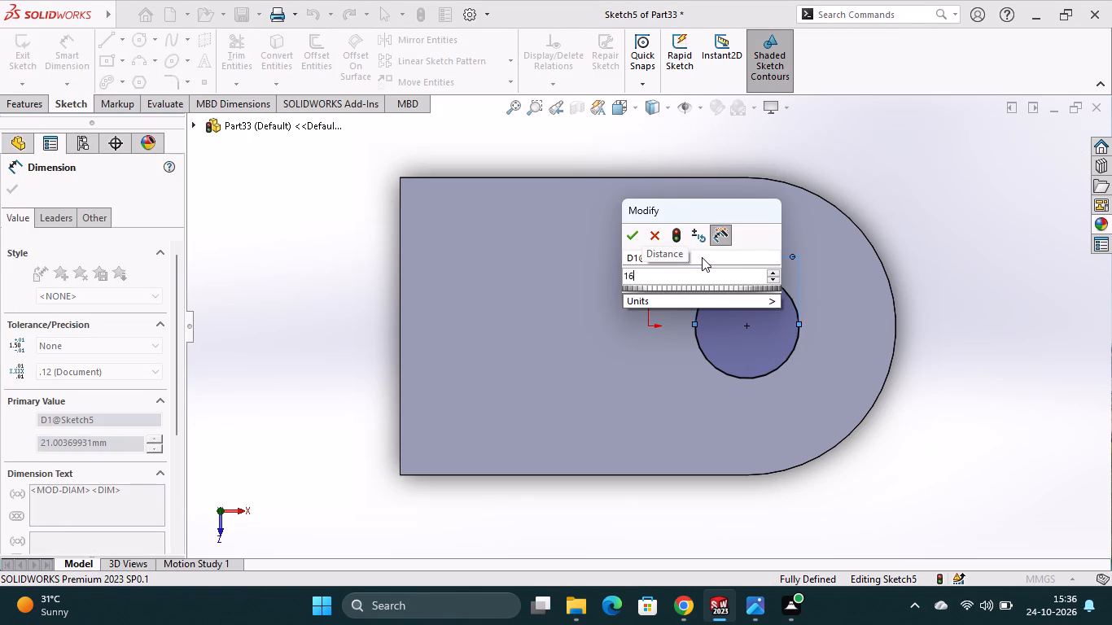
pyautogui.press('Return')
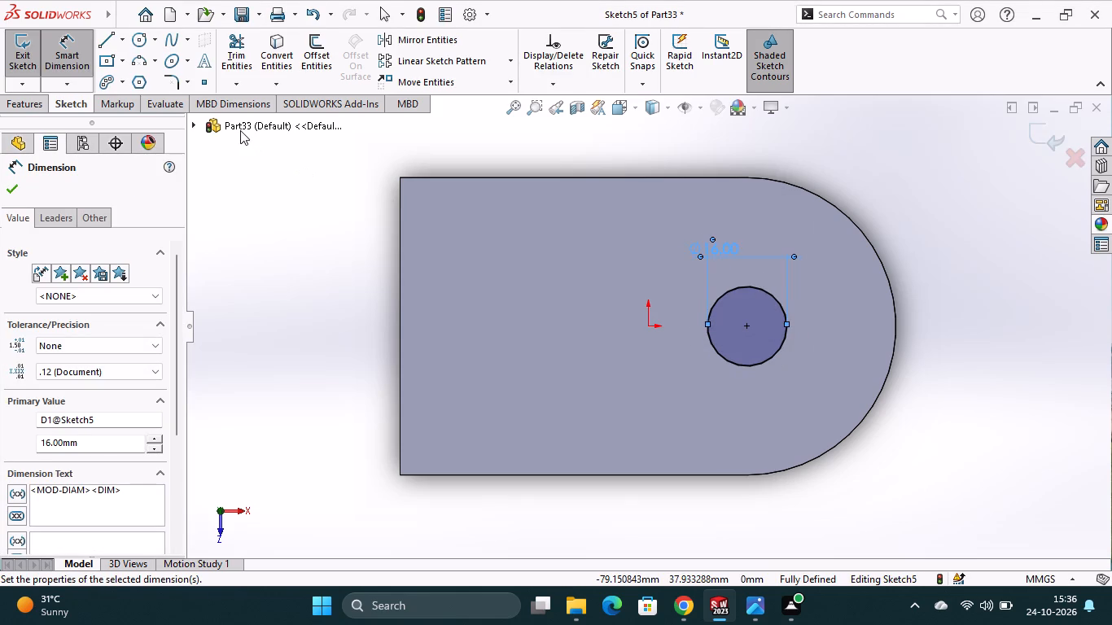
# Extrude-cut the 16 mm circle Through All to make a hole in the plate.
pyautogui.click(38, 100)
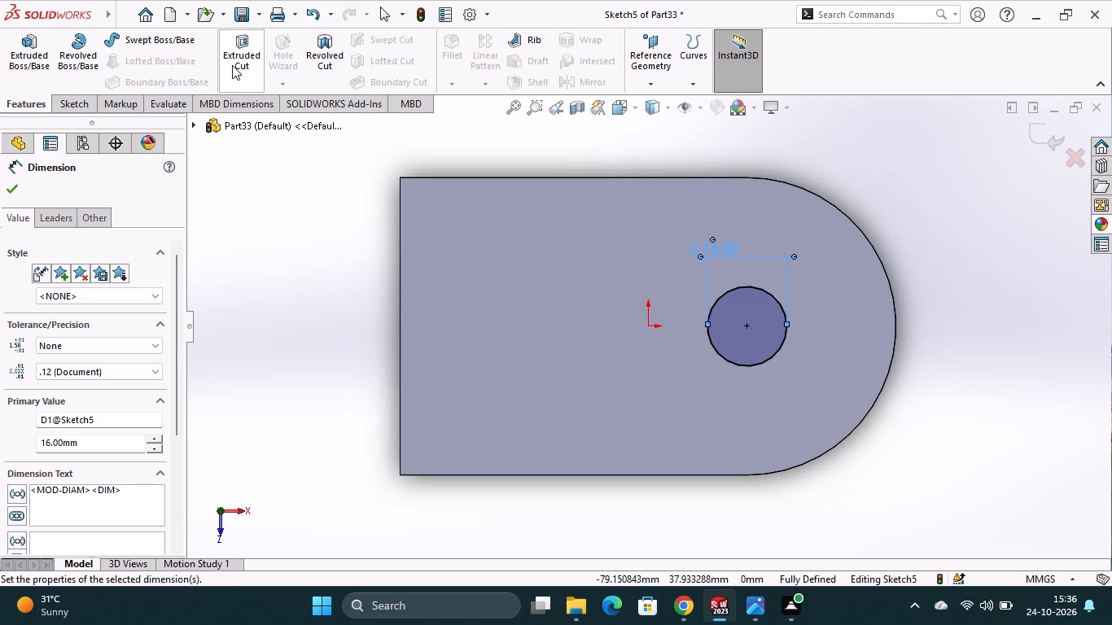
pyautogui.click(235, 64)
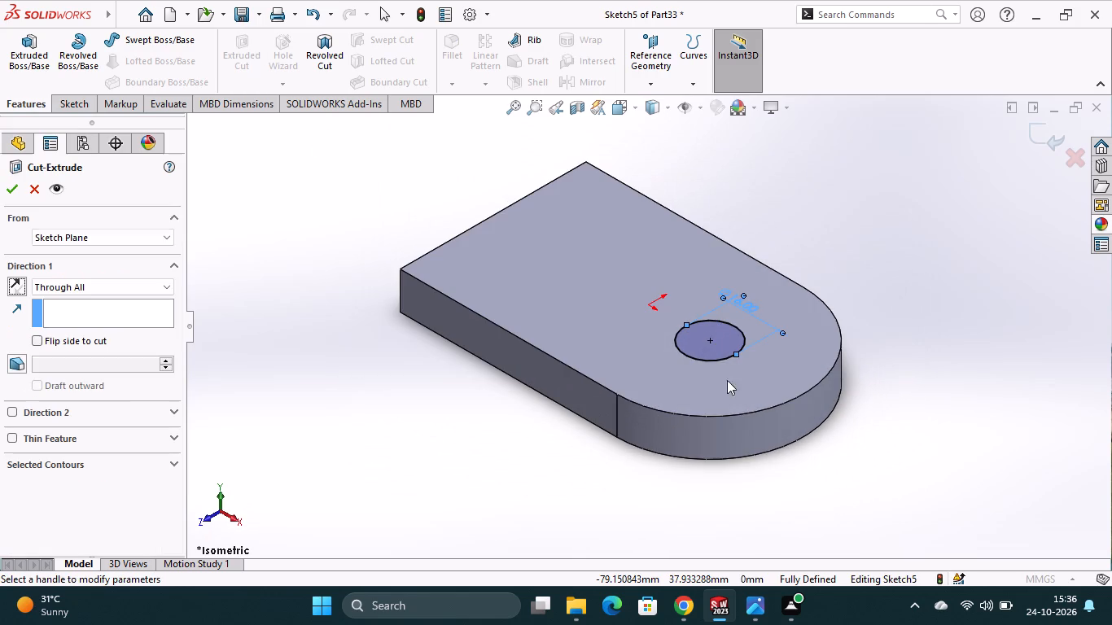
pyautogui.moveTo(584, 493); pyautogui.dragTo(590, 451, button='middle')
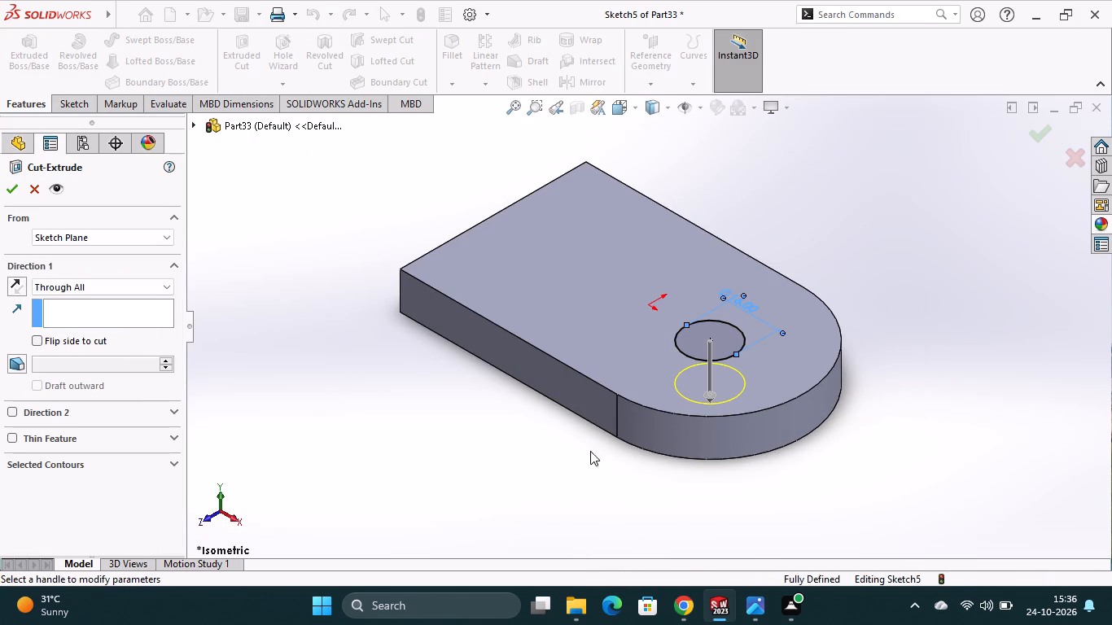
pyautogui.moveTo(590, 451); pyautogui.dragTo(591, 370, button='middle')
pyautogui.click(17, 188)
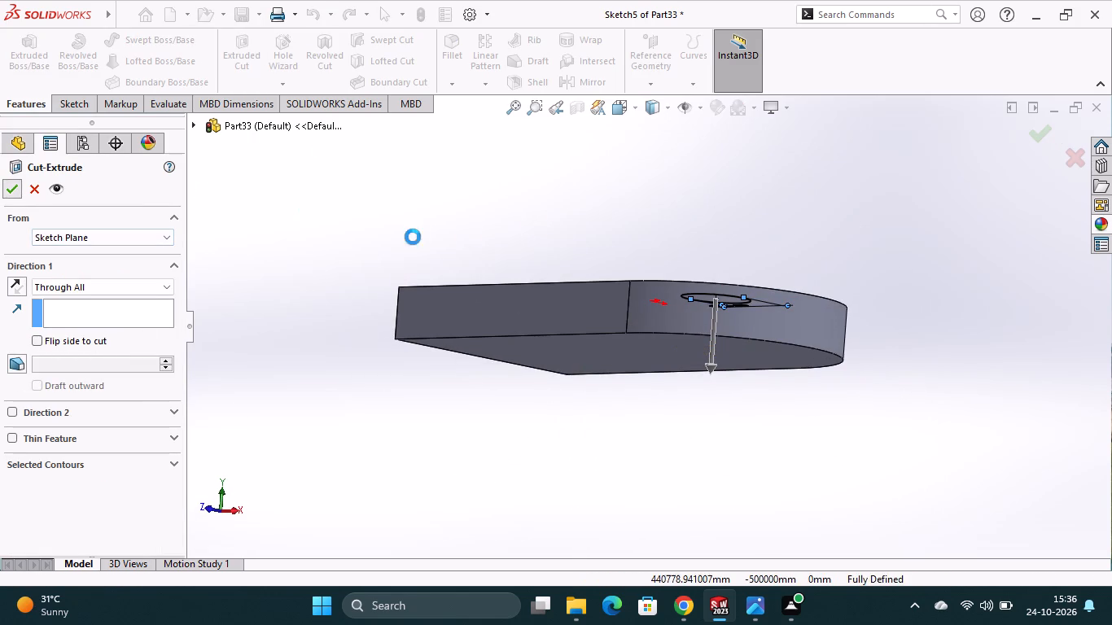
pyautogui.click(549, 221)
pyautogui.moveTo(653, 221); pyautogui.dragTo(654, 317, button='middle')
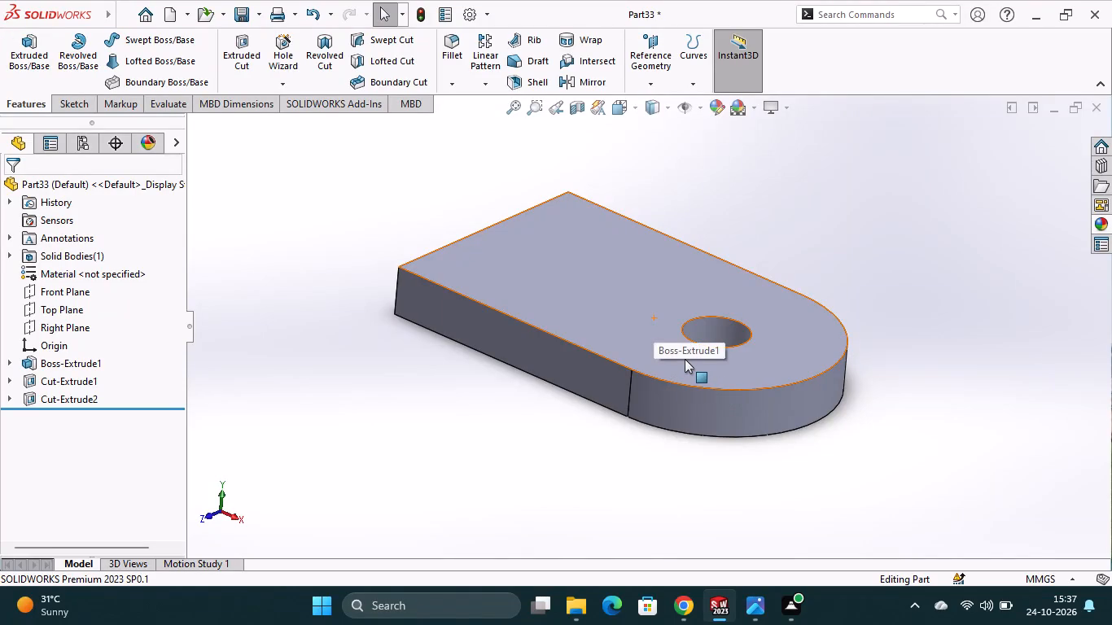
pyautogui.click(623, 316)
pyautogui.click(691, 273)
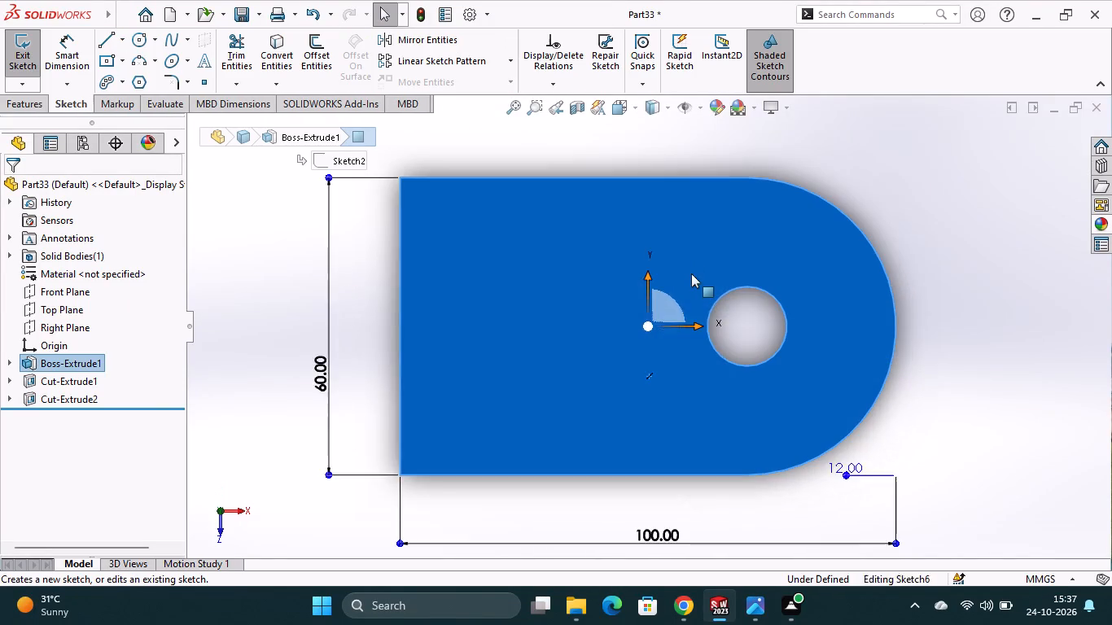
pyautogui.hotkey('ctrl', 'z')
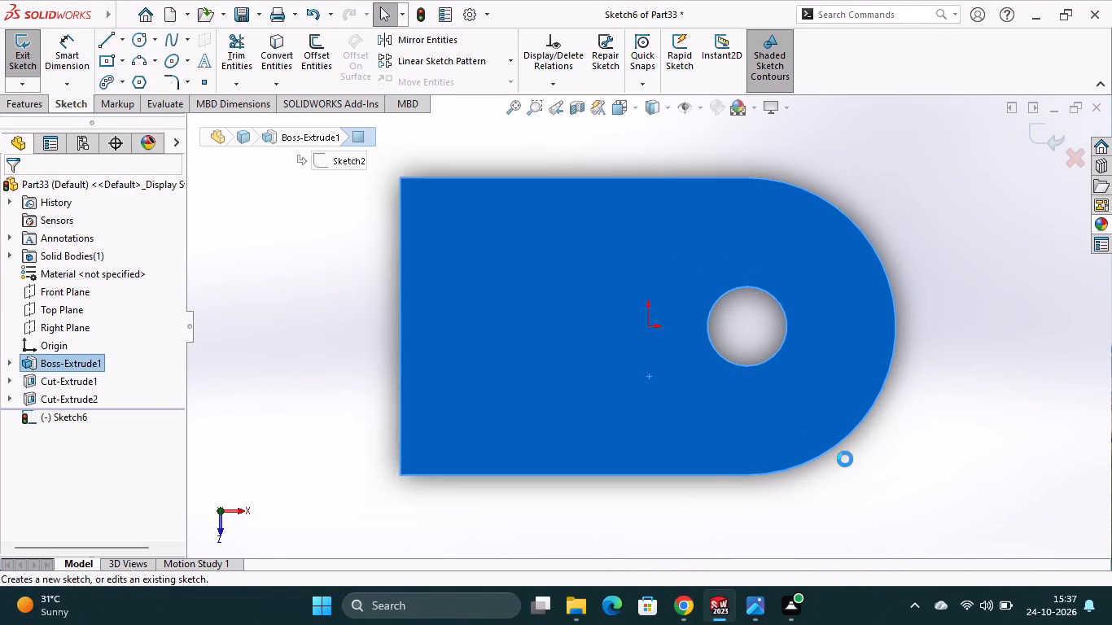
# On the plate's long side face, sketch a rectangular profile above the top edge, its vertical line rising about 28 mm from the origin.
pyautogui.click(576, 379)
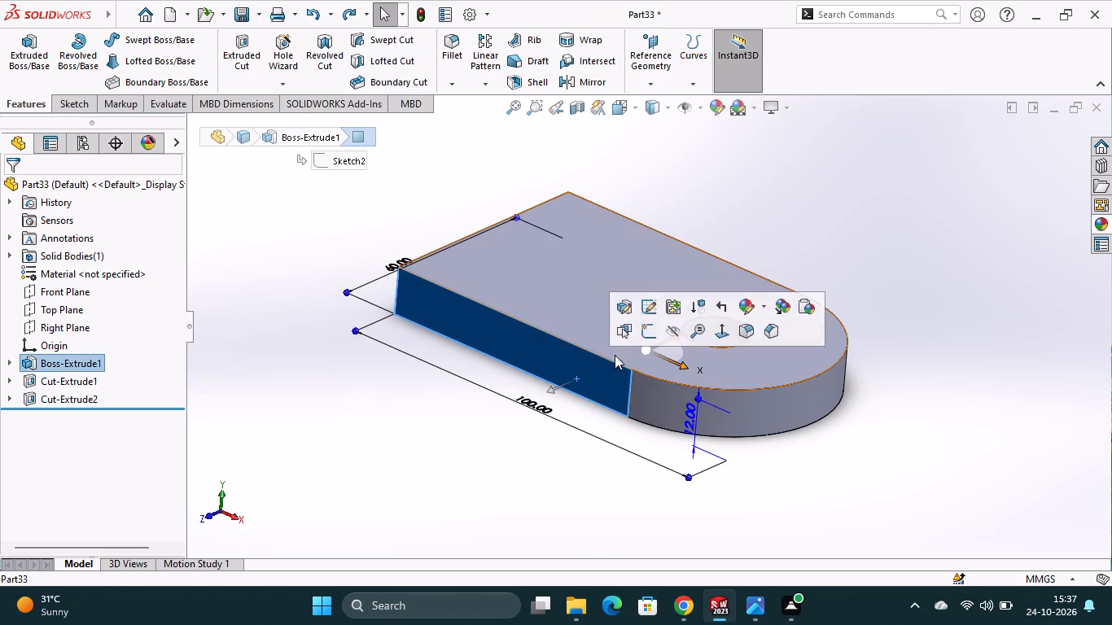
pyautogui.click(644, 334)
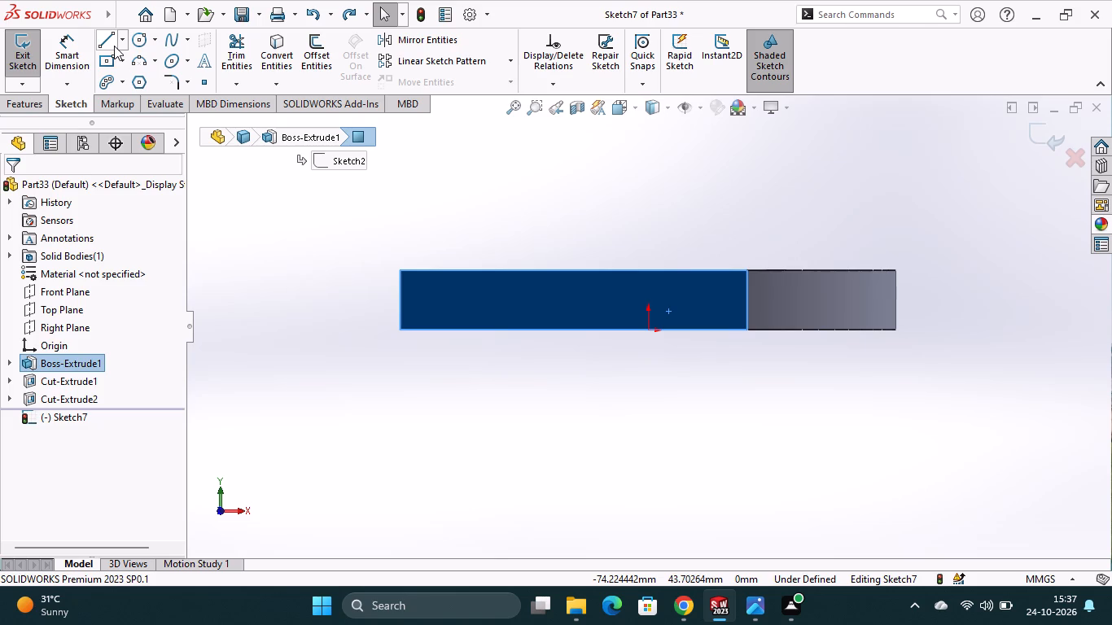
pyautogui.click(114, 46)
pyautogui.click(650, 330)
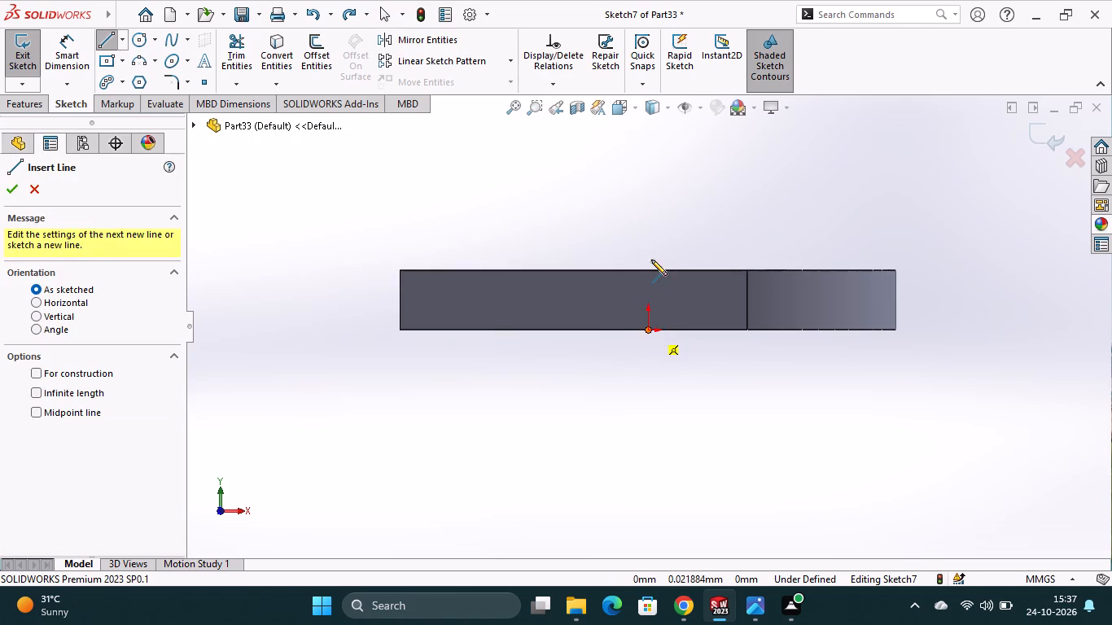
pyautogui.click(651, 189)
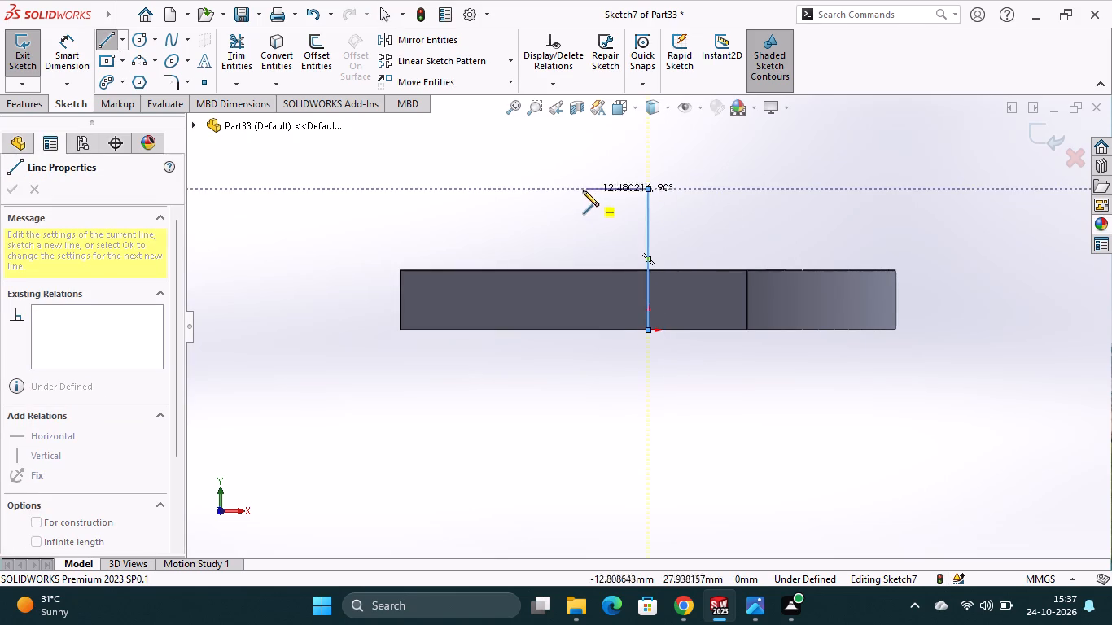
pyautogui.click(580, 190)
pyautogui.click(581, 269)
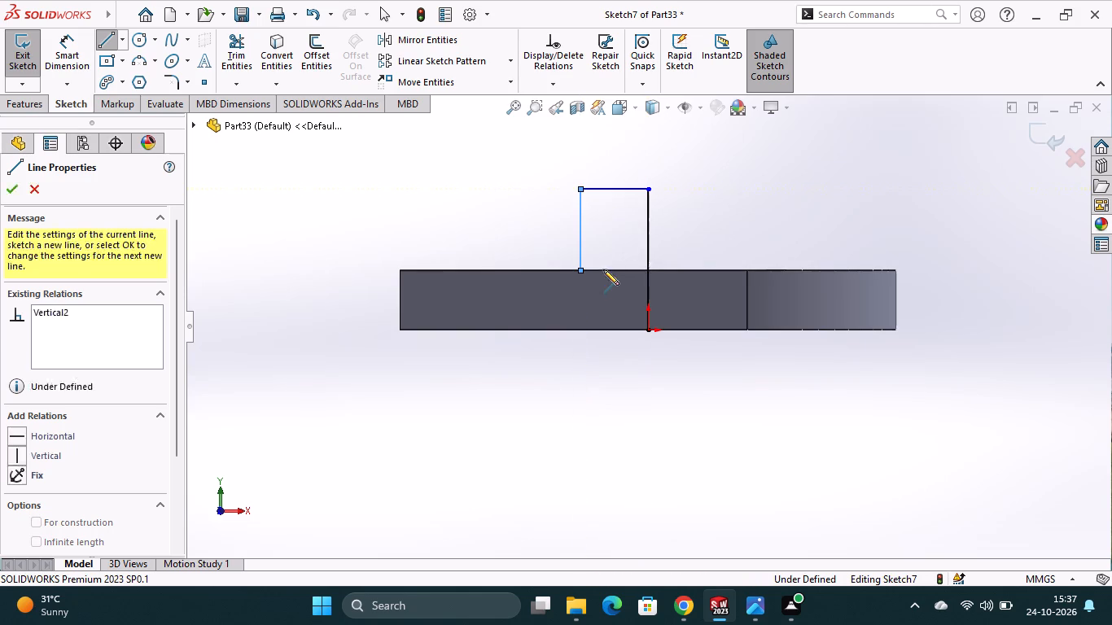
pyautogui.click(650, 272)
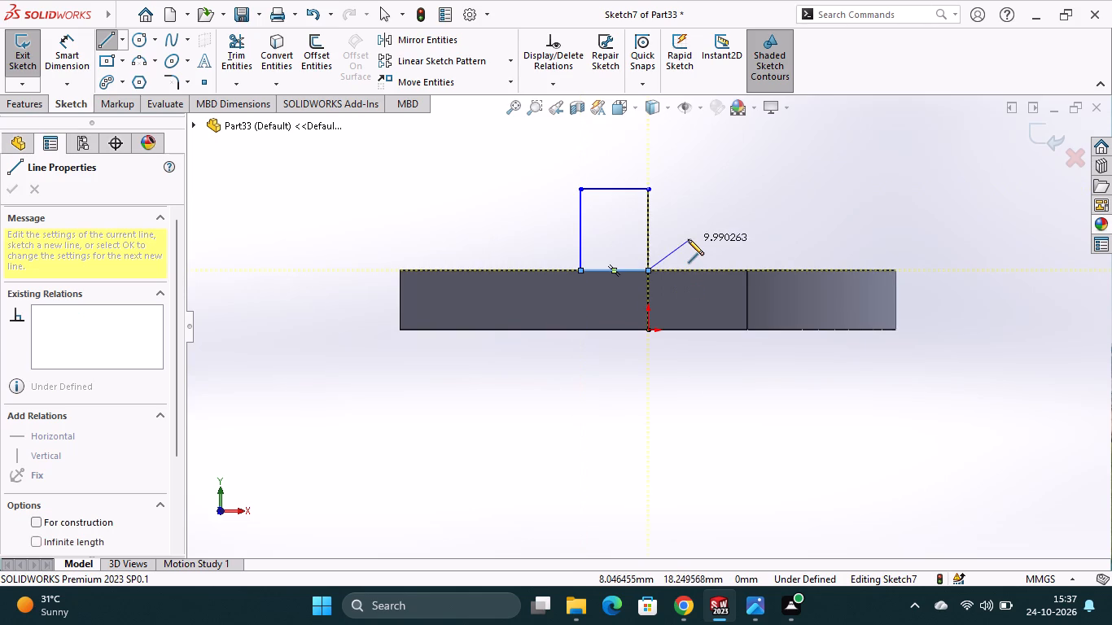
pyautogui.press('Escape')
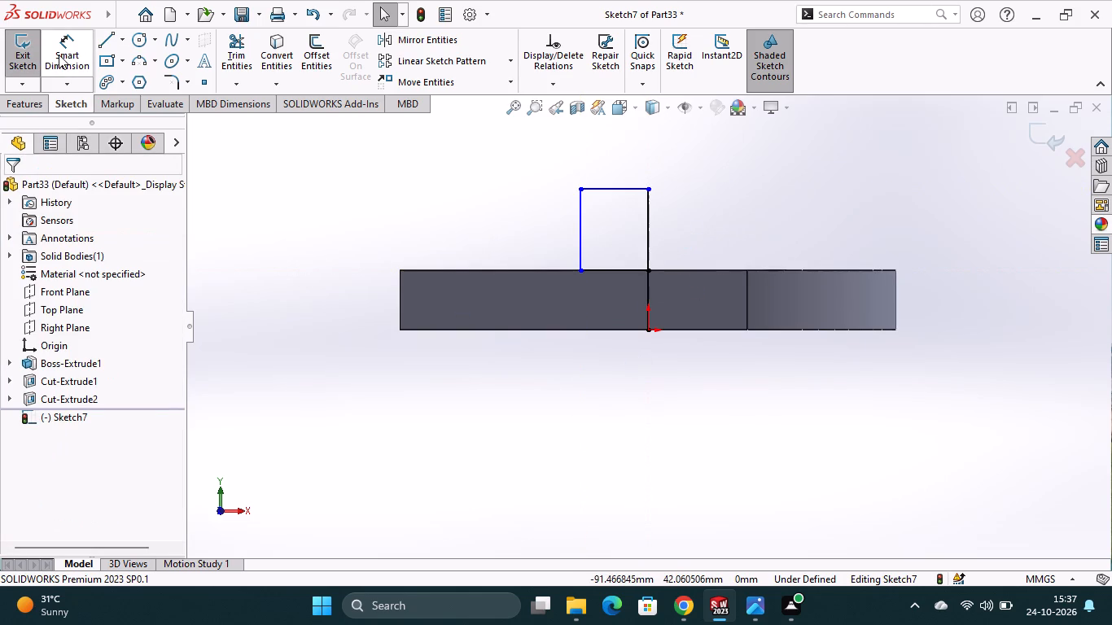
# Dimension the rectangular profile's top line at 12 mm.
pyautogui.click(58, 53)
pyautogui.click(604, 190)
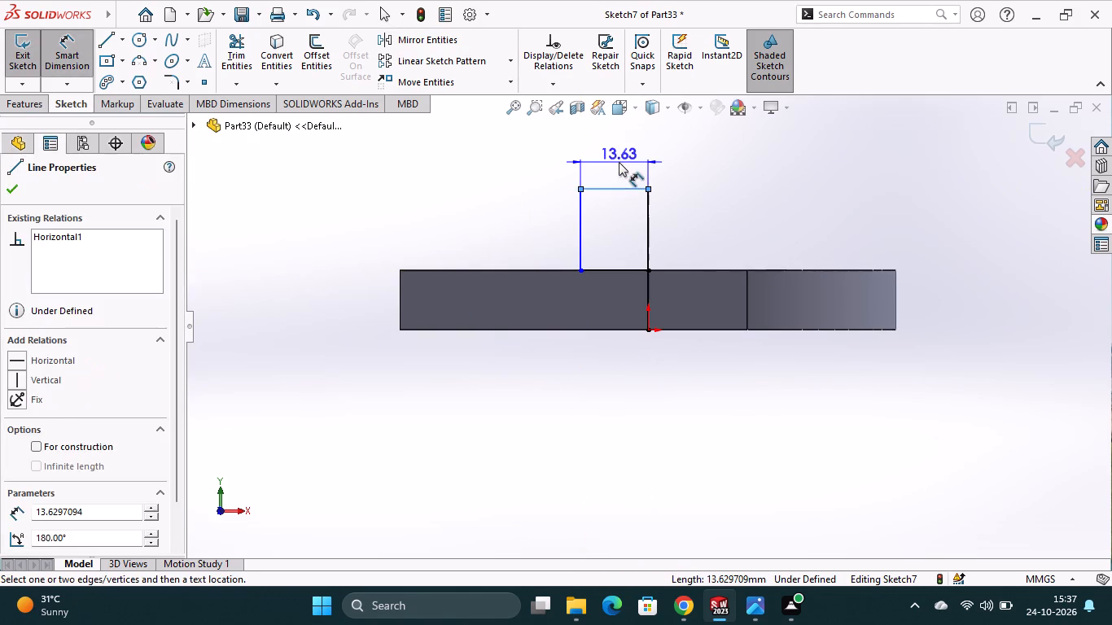
pyautogui.click(619, 162)
pyautogui.write('12')
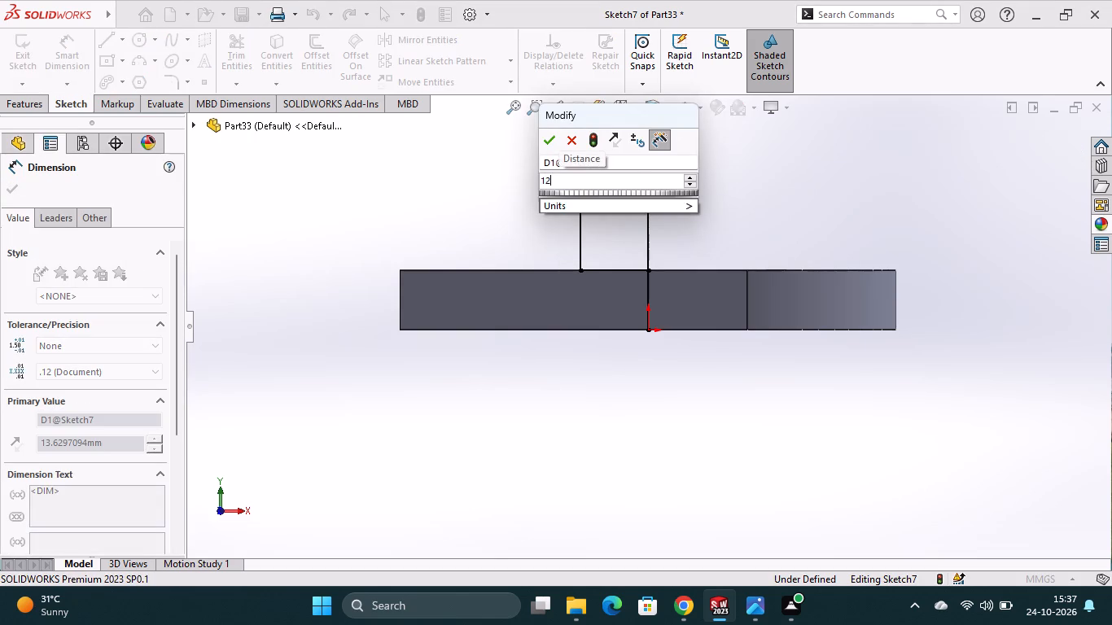
pyautogui.press('Return')
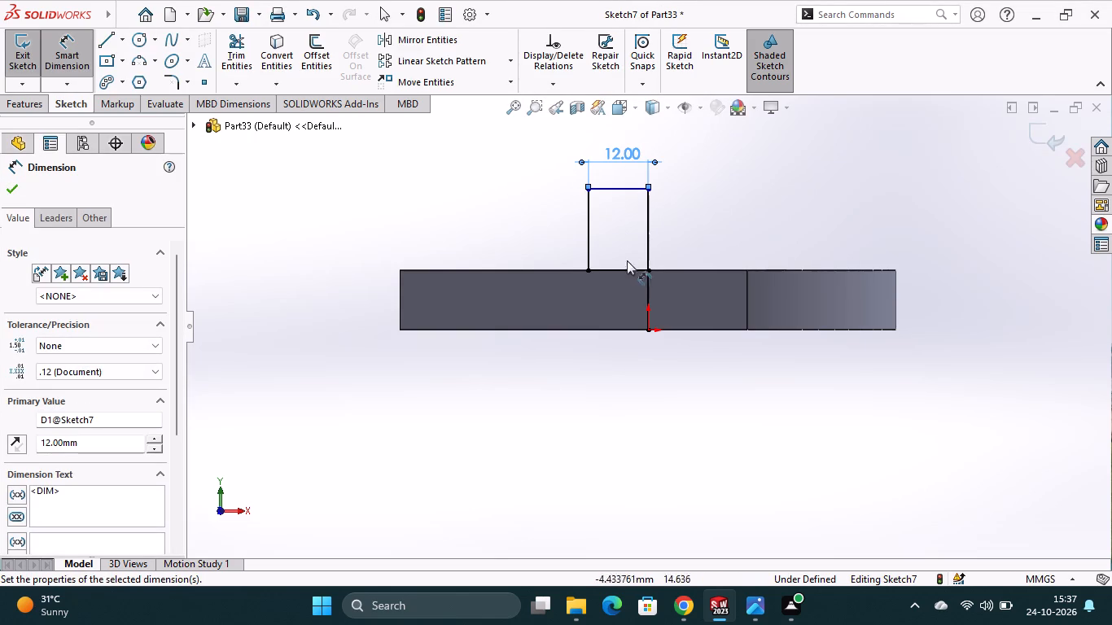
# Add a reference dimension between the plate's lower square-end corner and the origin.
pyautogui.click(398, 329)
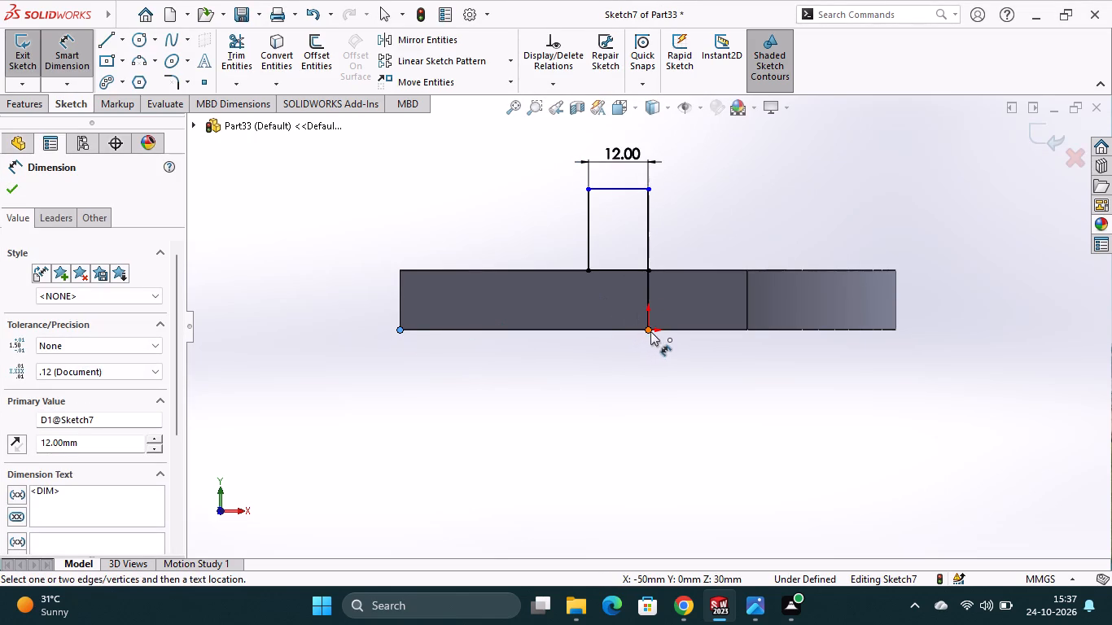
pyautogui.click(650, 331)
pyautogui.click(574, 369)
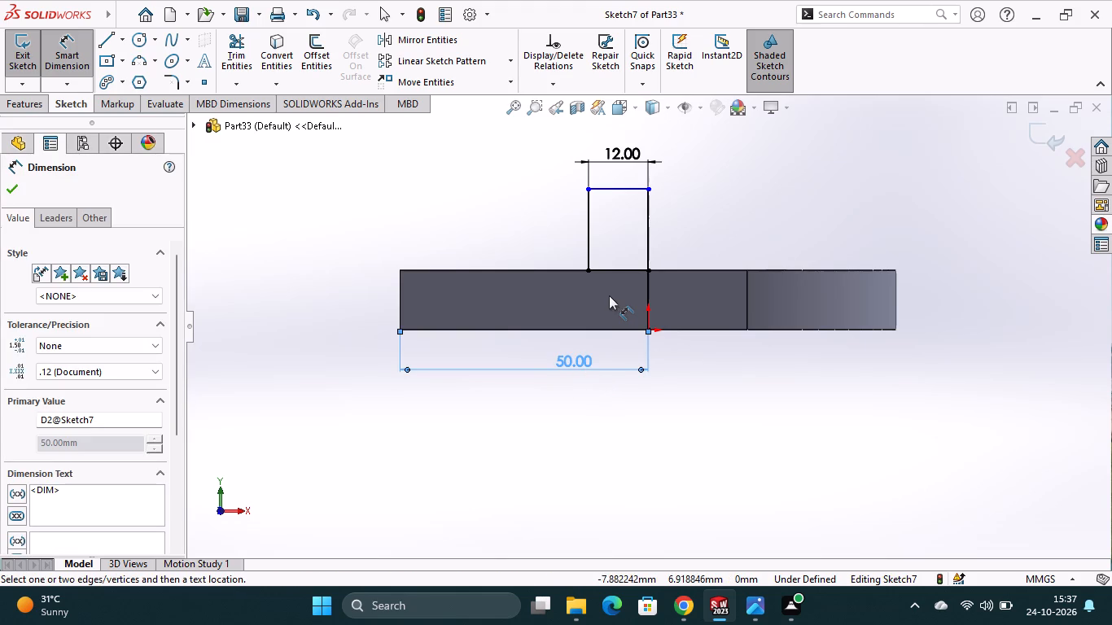
# Dimension the profile's vertical line rising from the origin at 25 mm.
pyautogui.click(650, 243)
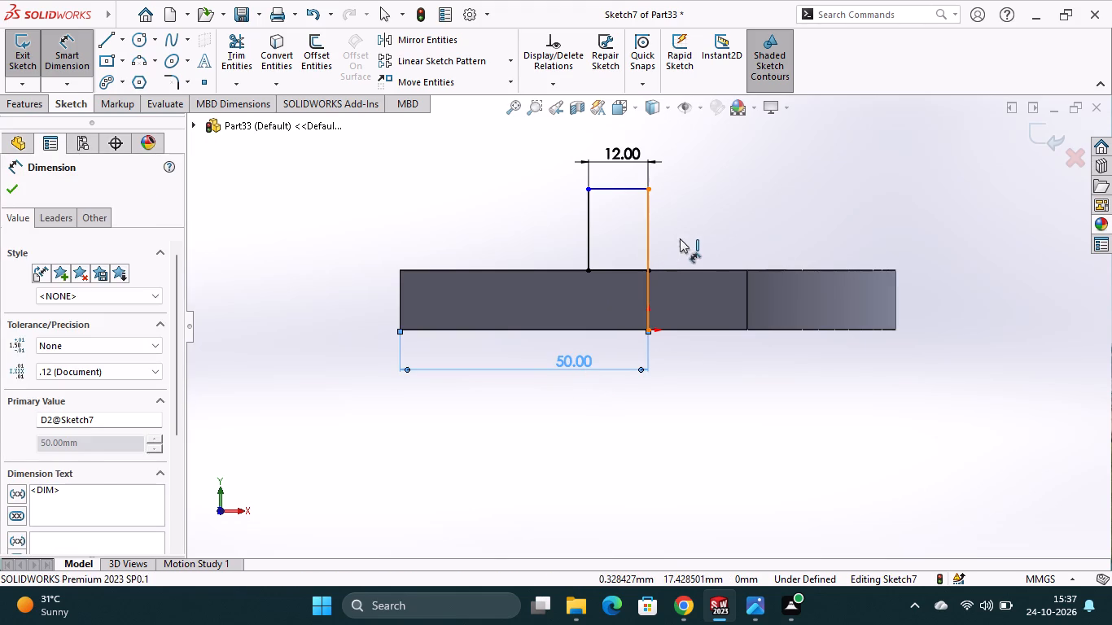
pyautogui.click(684, 237)
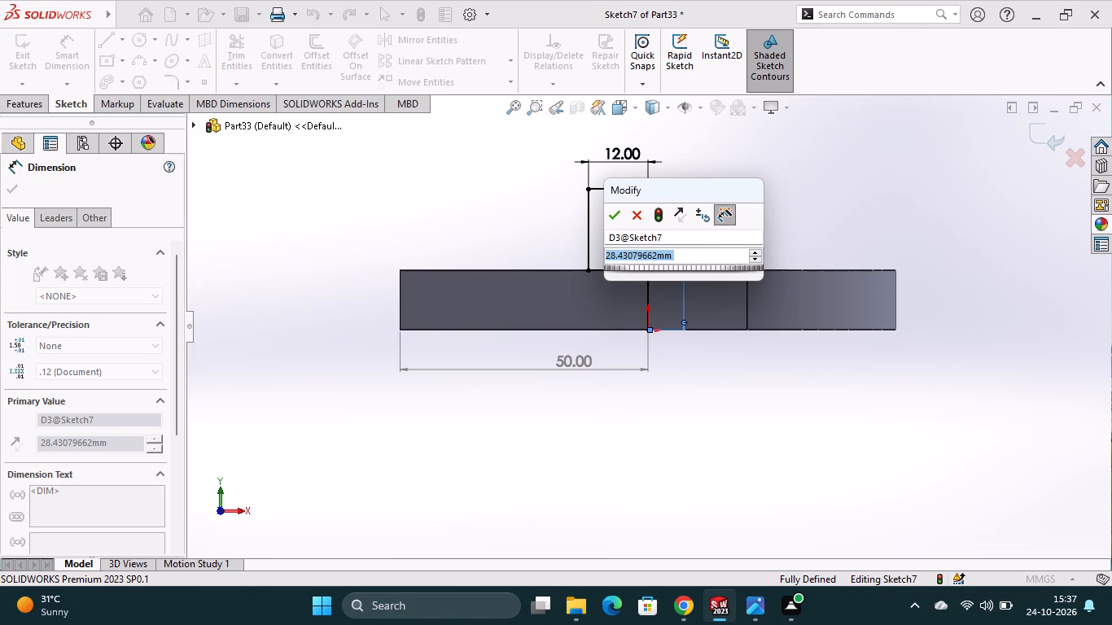
pyautogui.write('25')
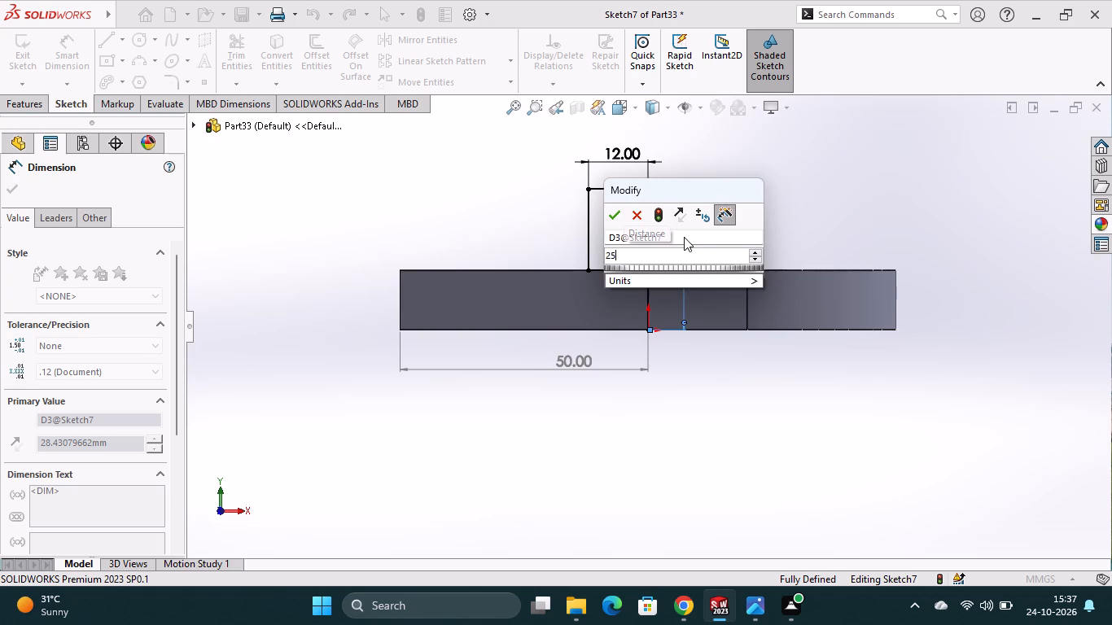
pyautogui.press('Return')
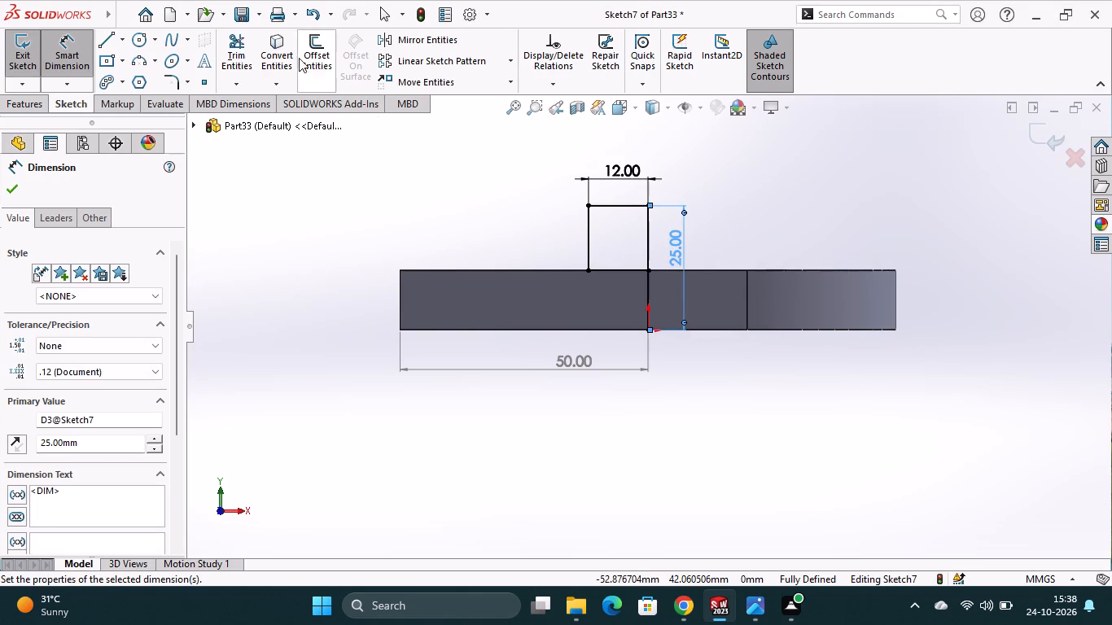
# Trim away the part of the vertical line between the origin and the plate's top edge, leaving the closed rectangle.
pyautogui.click(243, 52)
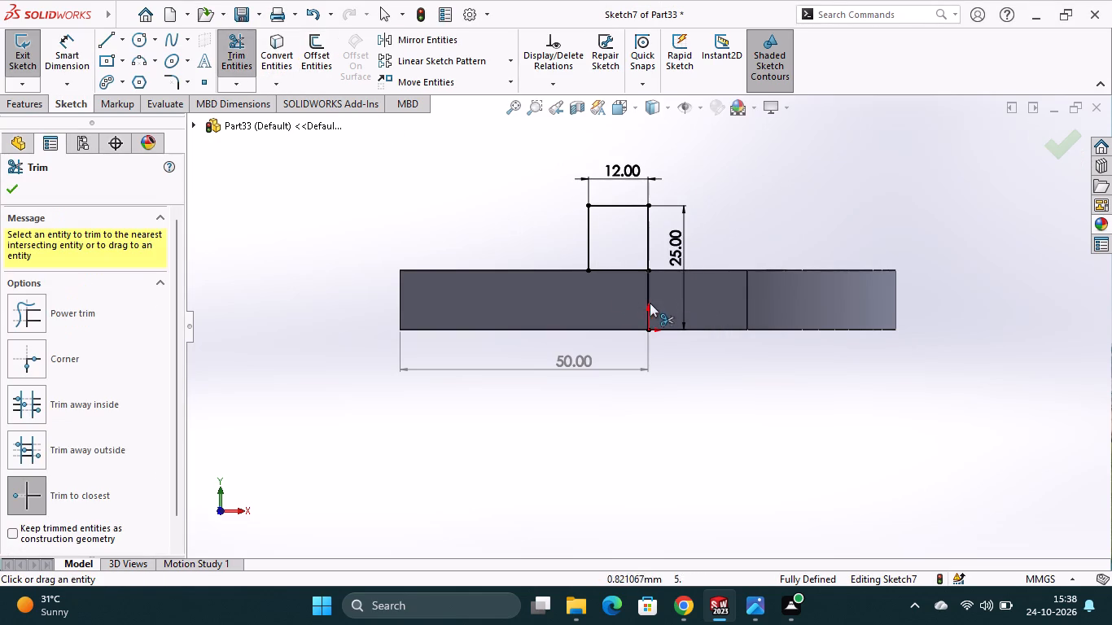
pyautogui.click(646, 298)
pyautogui.click(590, 312)
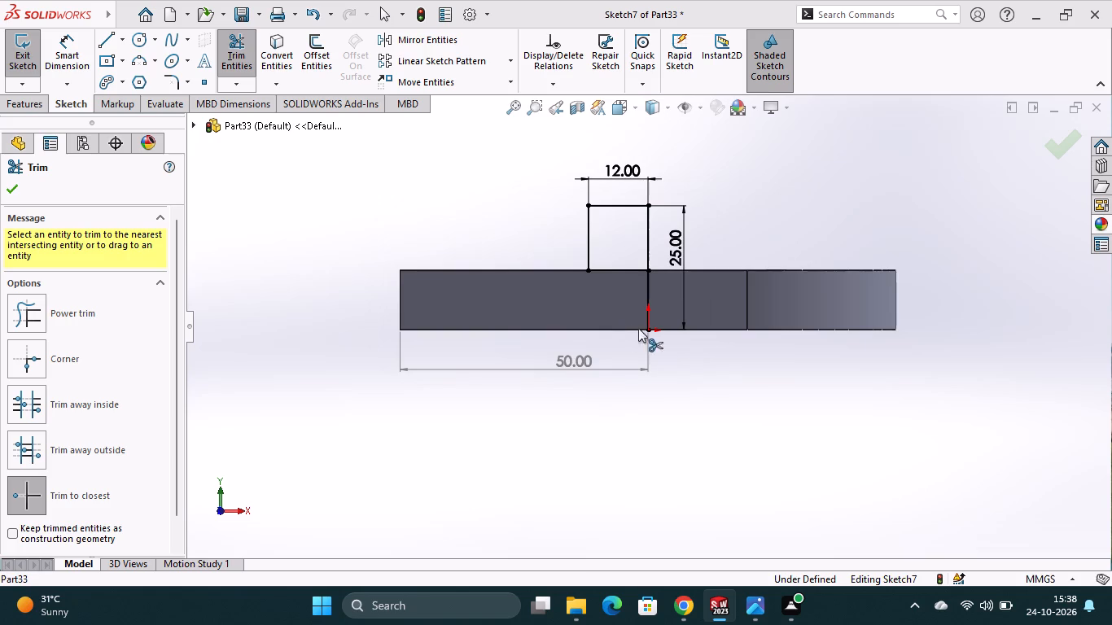
pyautogui.click(17, 191)
# Extrude the rectangular profile Through All in the reversed direction, across the plate's full width and merged with the plate.
pyautogui.click(26, 106)
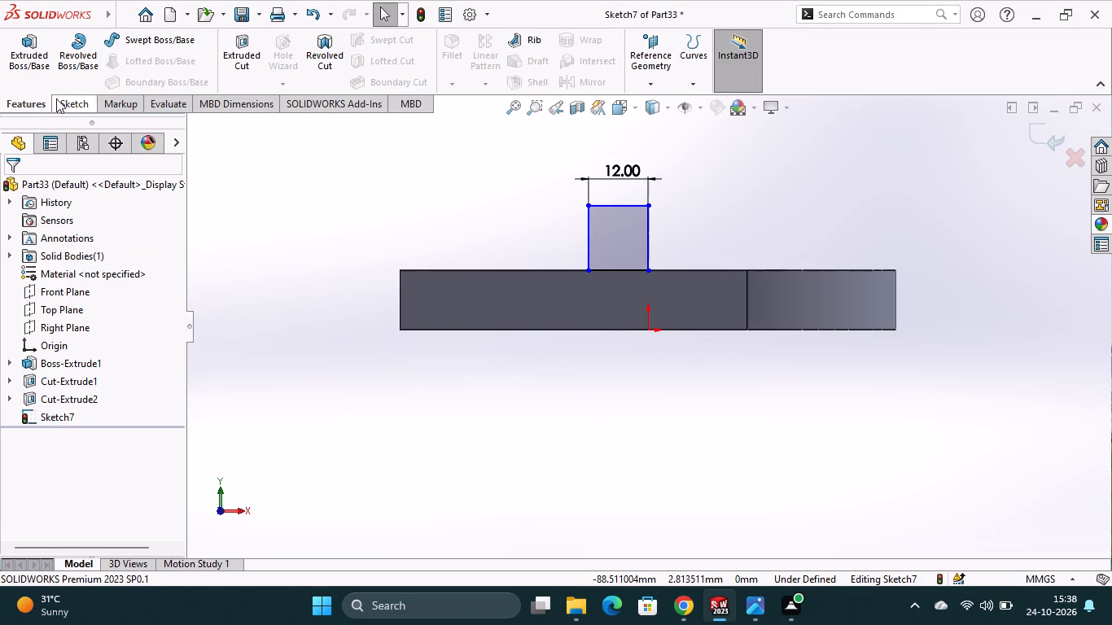
pyautogui.click(38, 66)
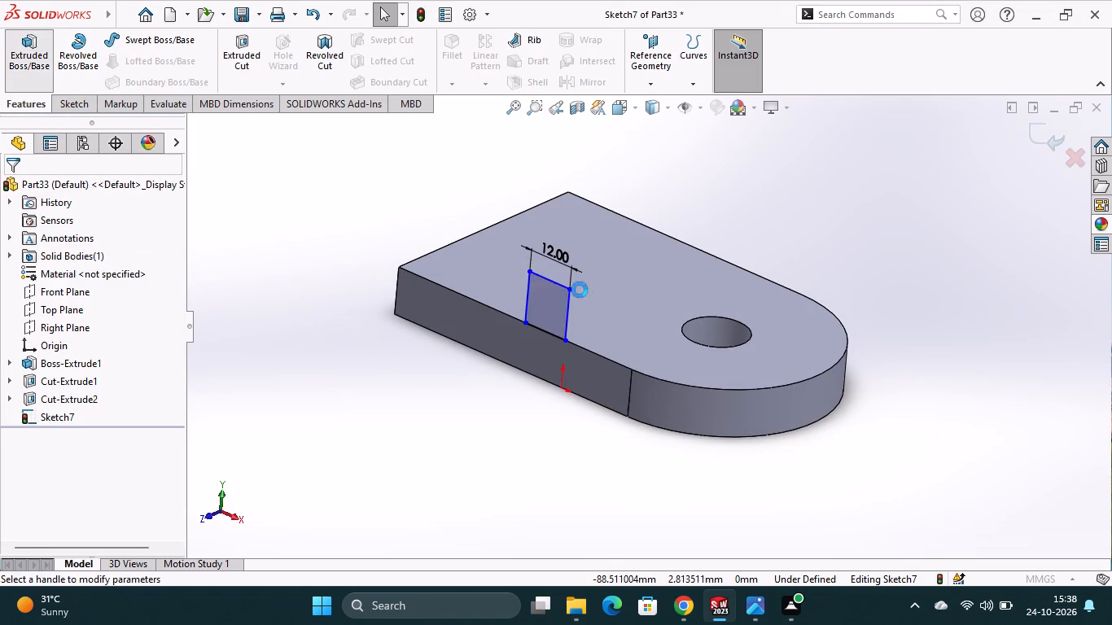
pyautogui.click(36, 286)
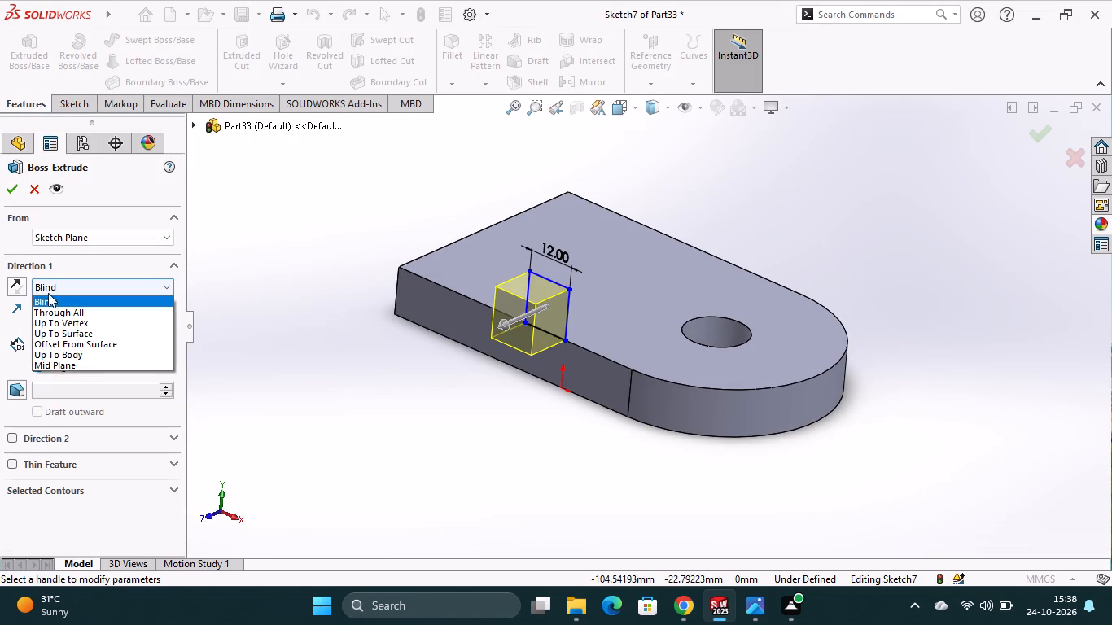
pyautogui.click(50, 308)
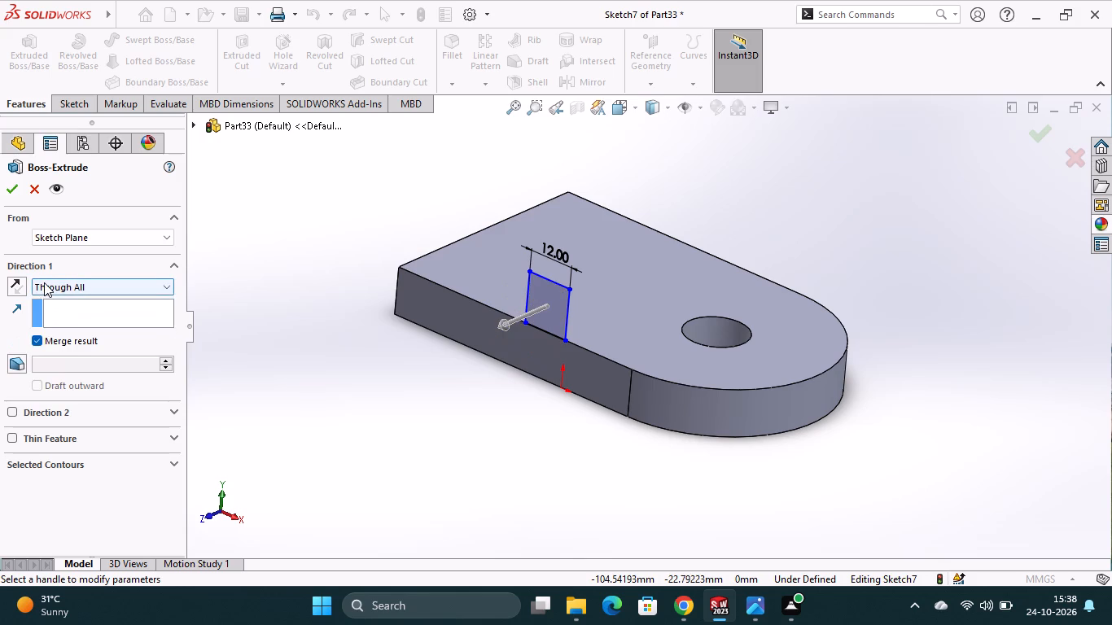
pyautogui.click(44, 282)
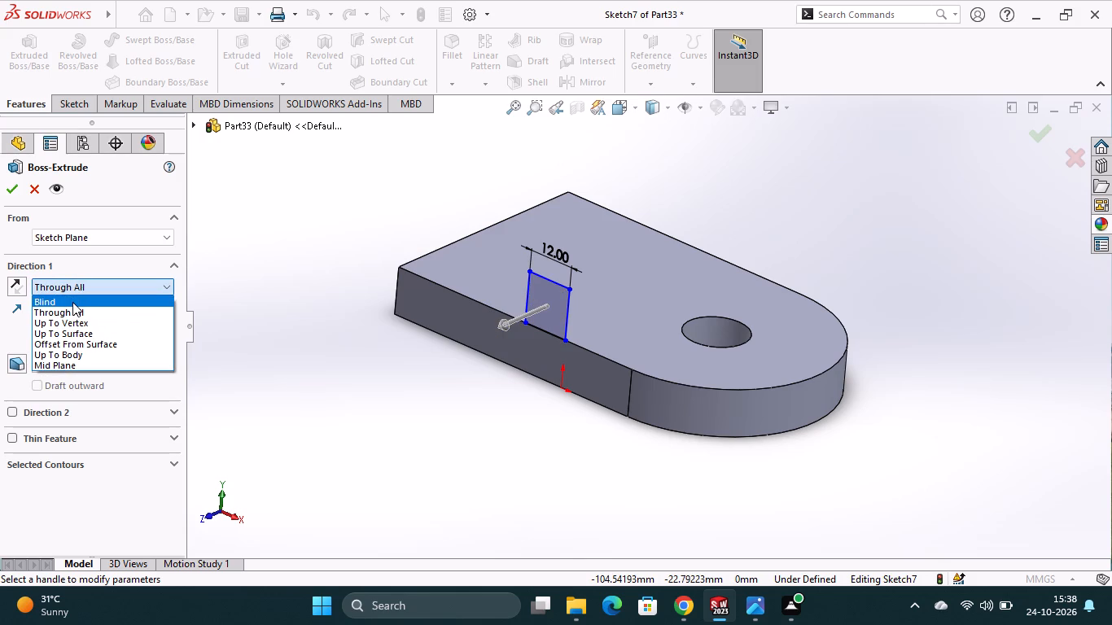
pyautogui.click(72, 300)
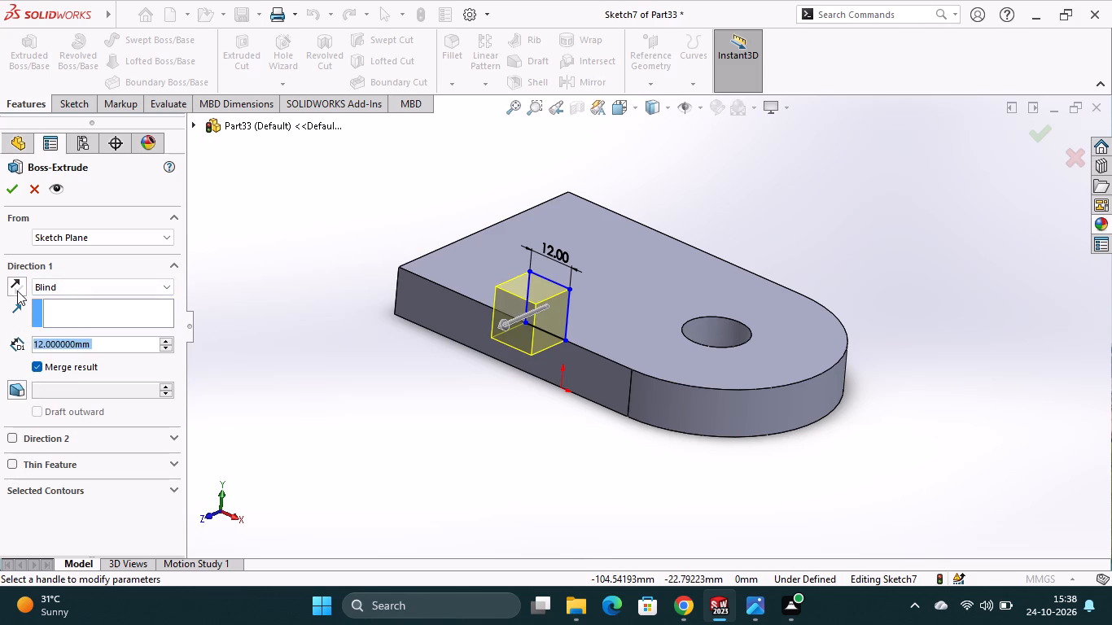
pyautogui.click(16, 287)
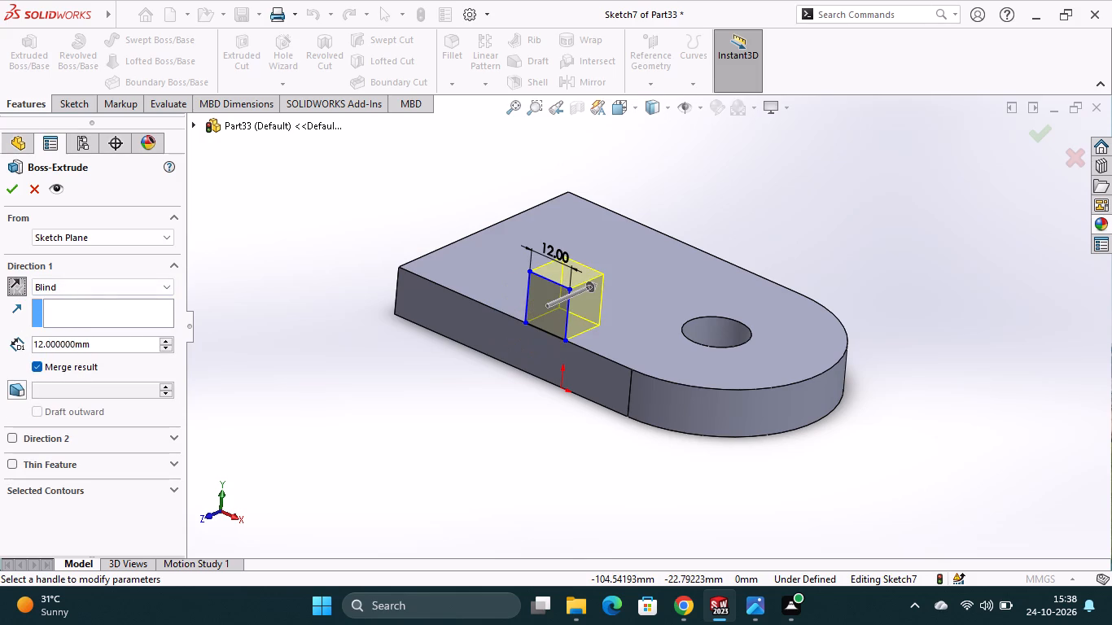
pyautogui.click(110, 287)
pyautogui.click(112, 311)
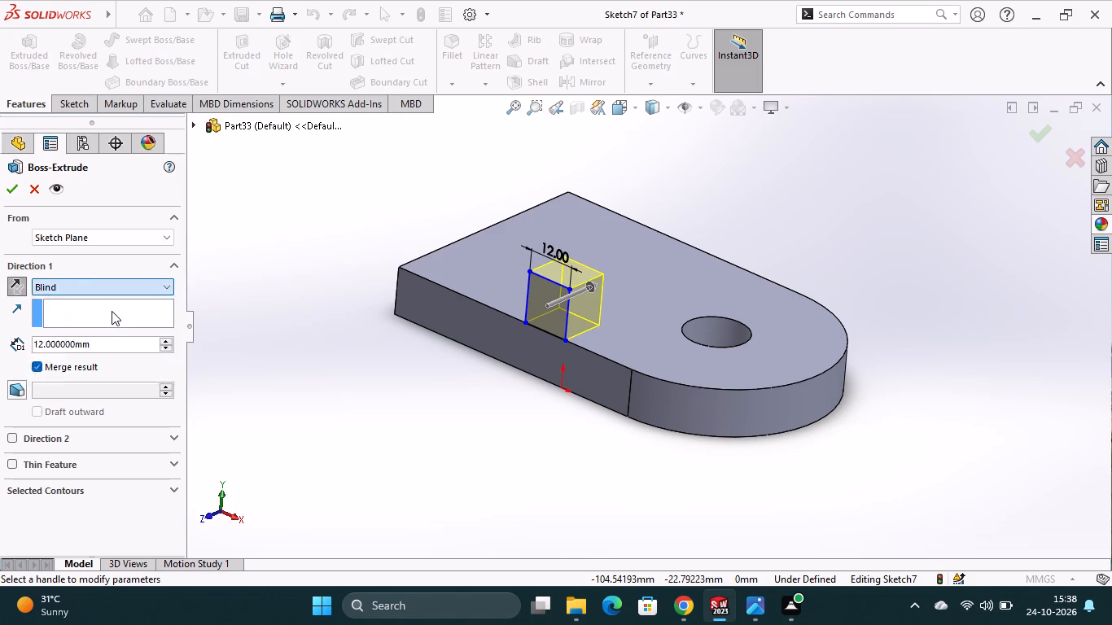
pyautogui.click(16, 194)
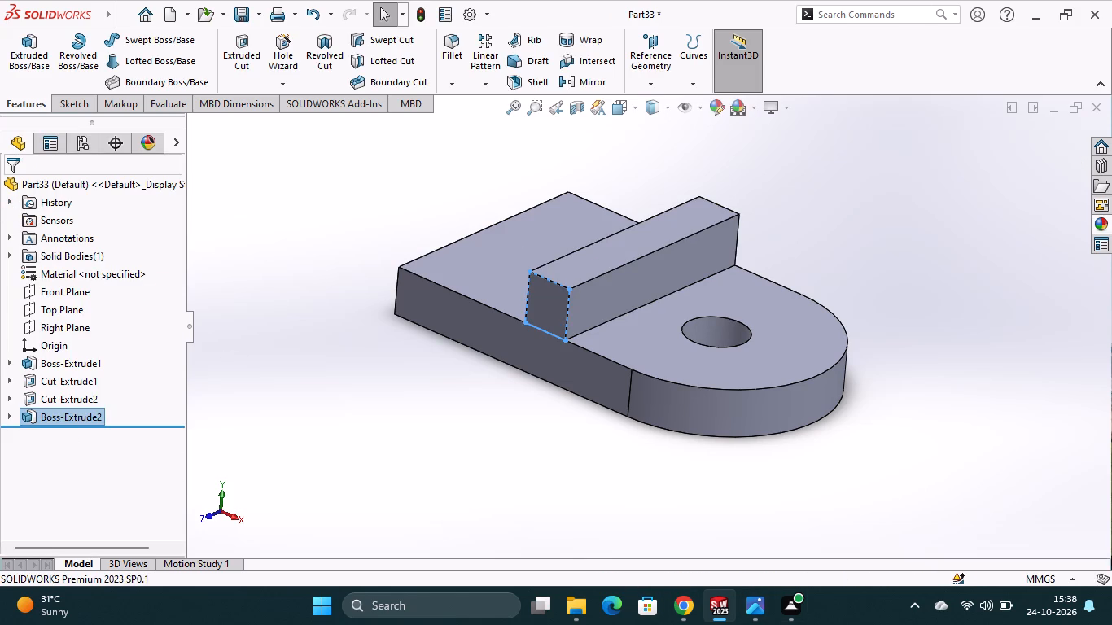
# Start a sketch on the block's long face toward the hole and draw a vertical centerline from the origin past the block's top edge.
pyautogui.moveTo(937, 387); pyautogui.dragTo(875, 398, button='middle')
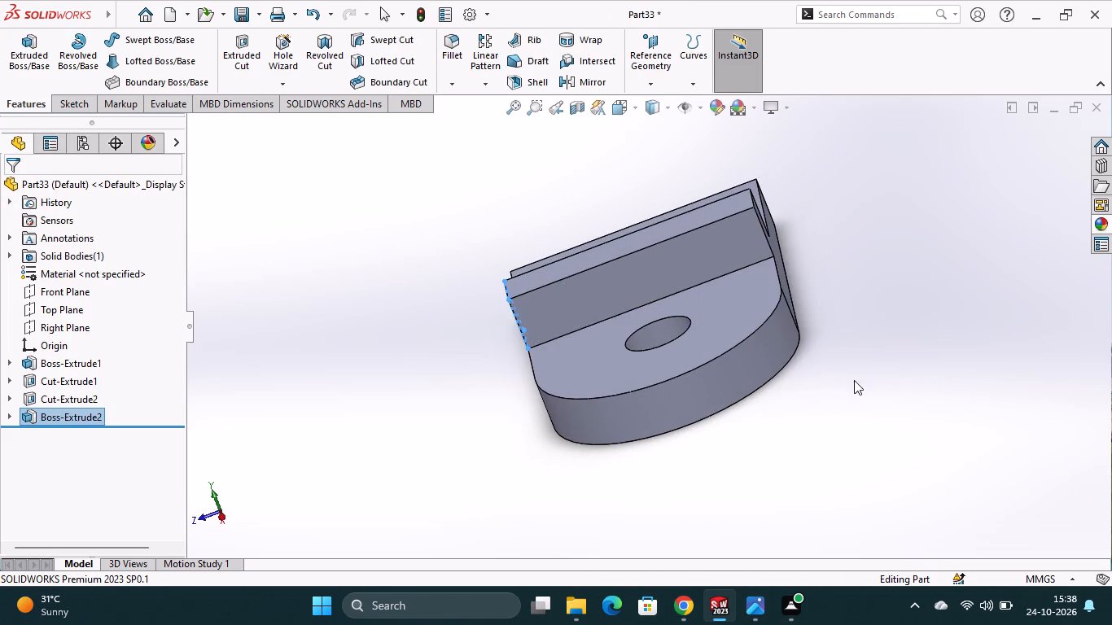
pyautogui.click(646, 273)
pyautogui.click(715, 229)
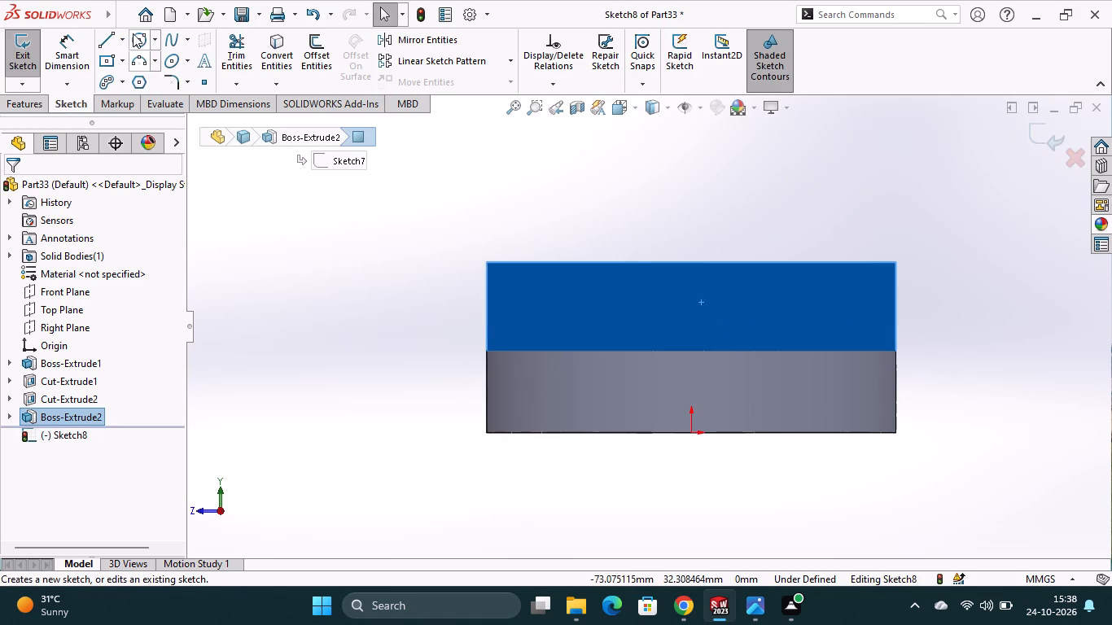
pyautogui.click(119, 42)
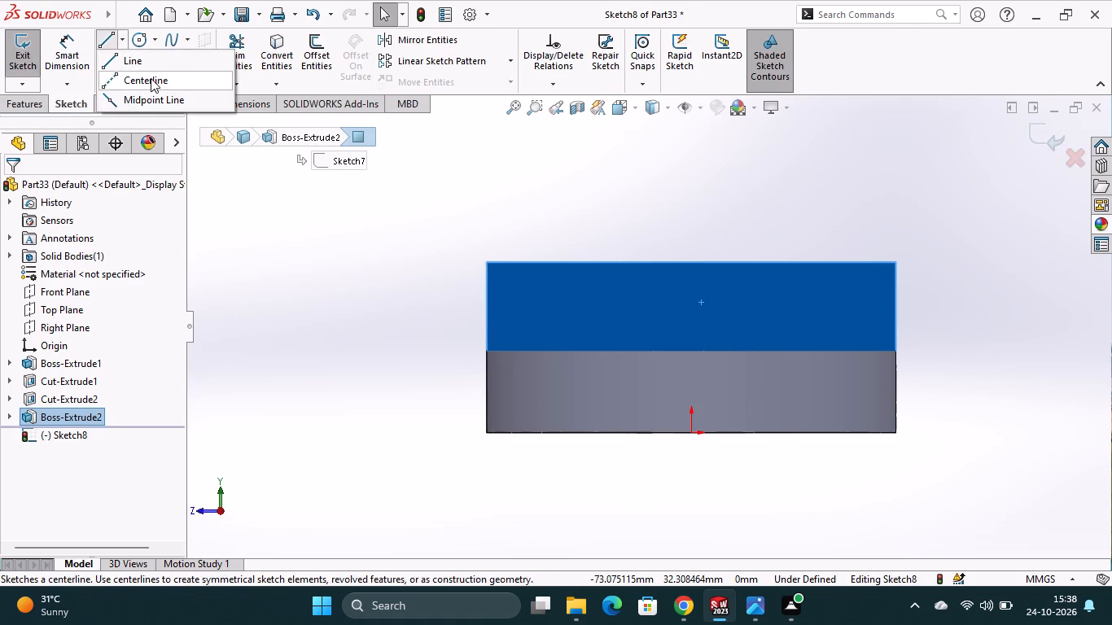
pyautogui.click(151, 78)
pyautogui.click(691, 432)
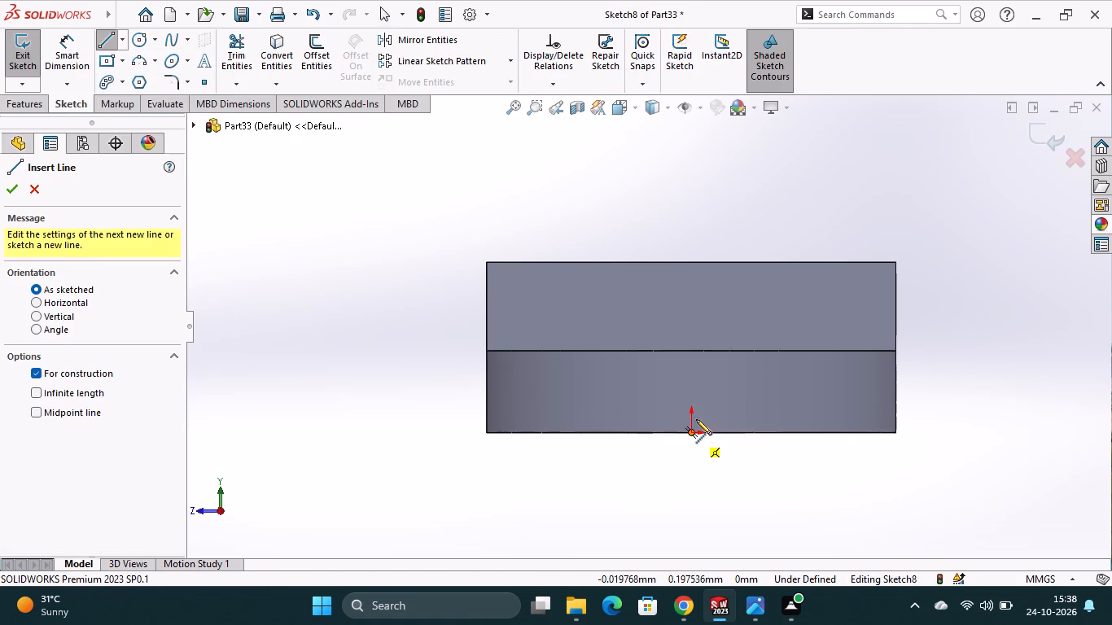
pyautogui.click(695, 212)
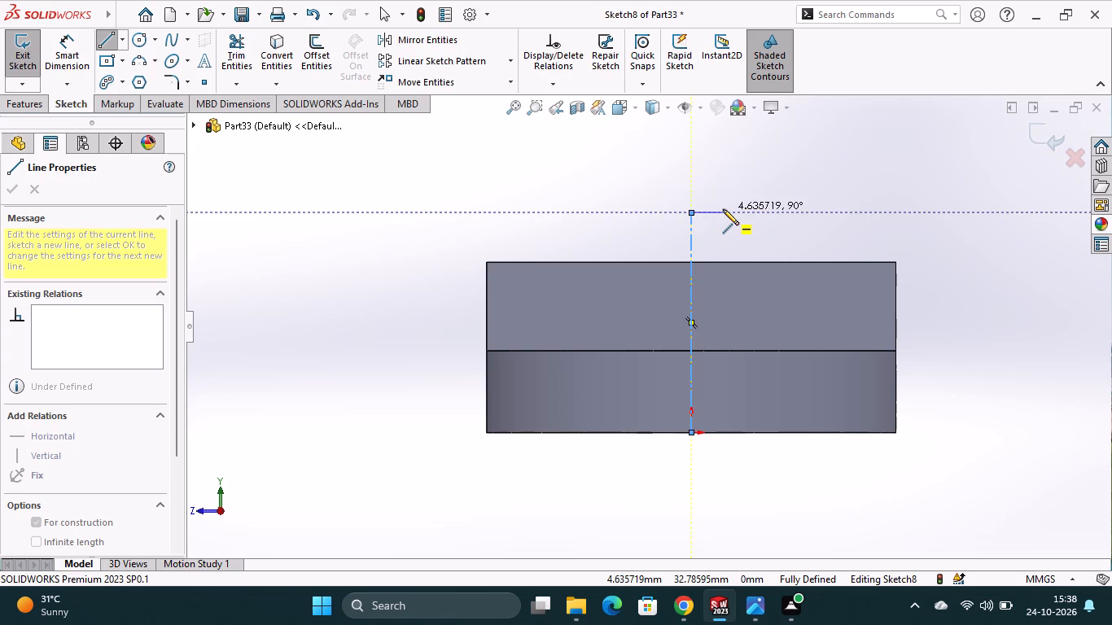
pyautogui.press('Escape')
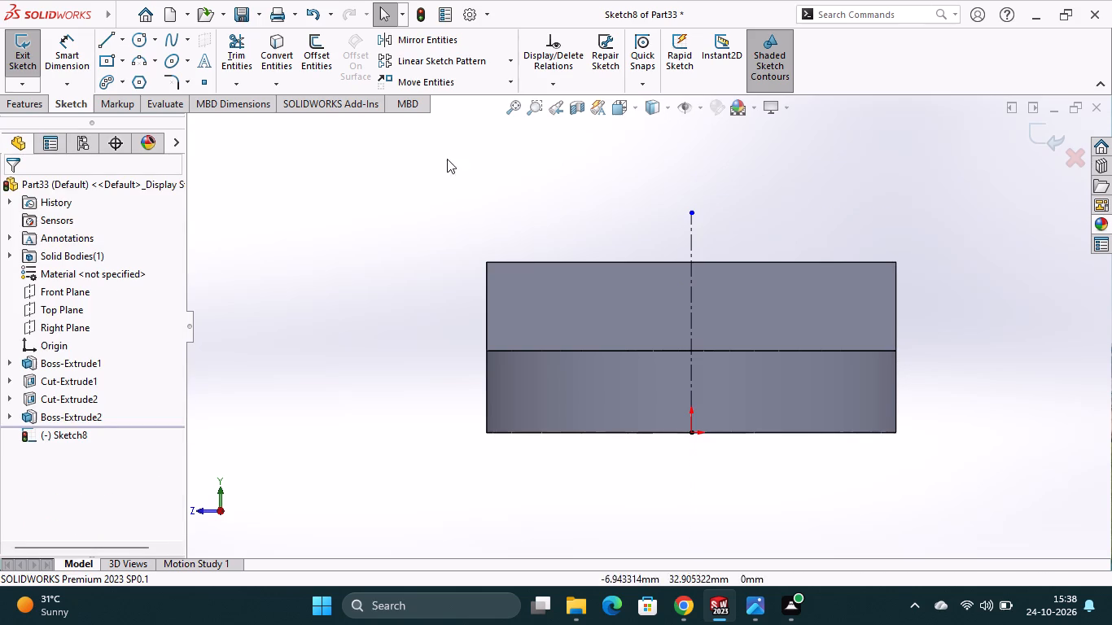
# Draw a circle centred on the midpoint of the block's top edge, reaching down to the plate's top face.
pyautogui.click(142, 45)
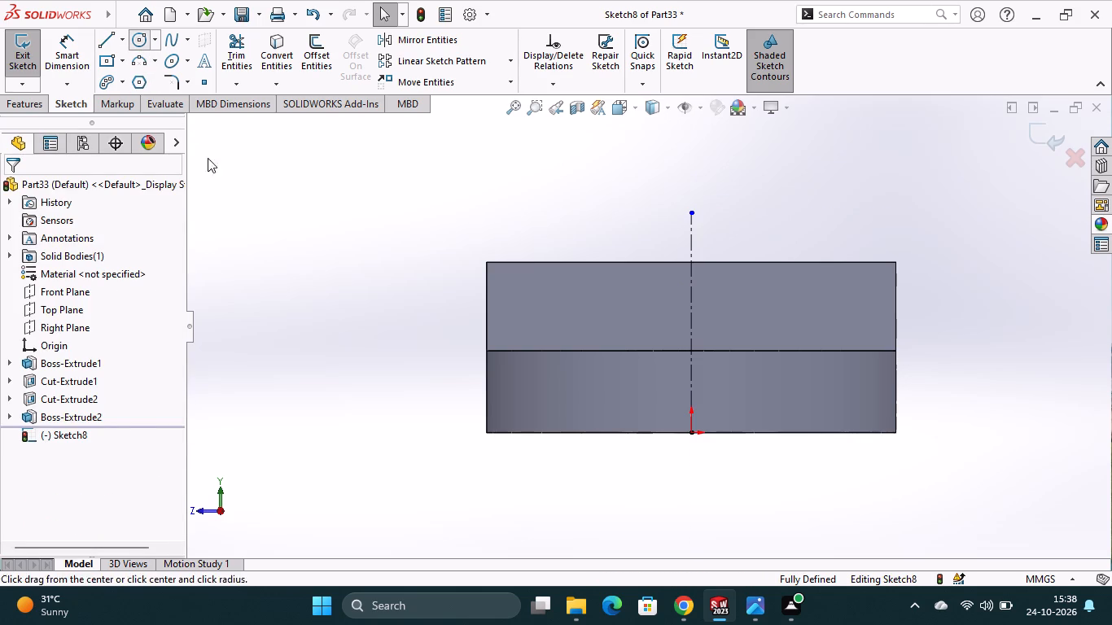
pyautogui.click(691, 261)
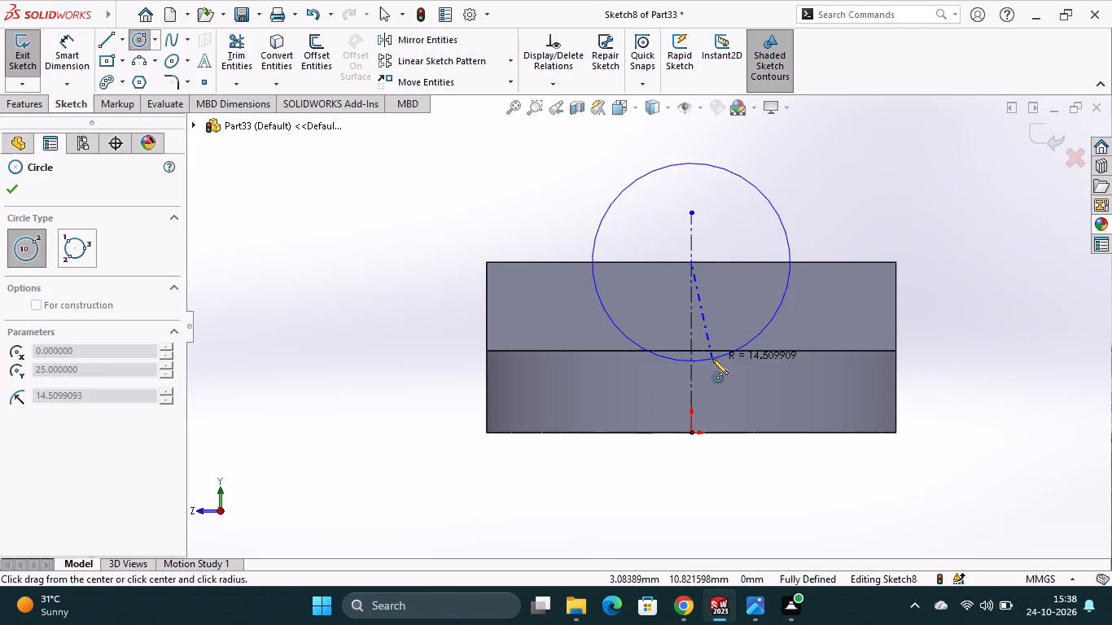
pyautogui.click(713, 347)
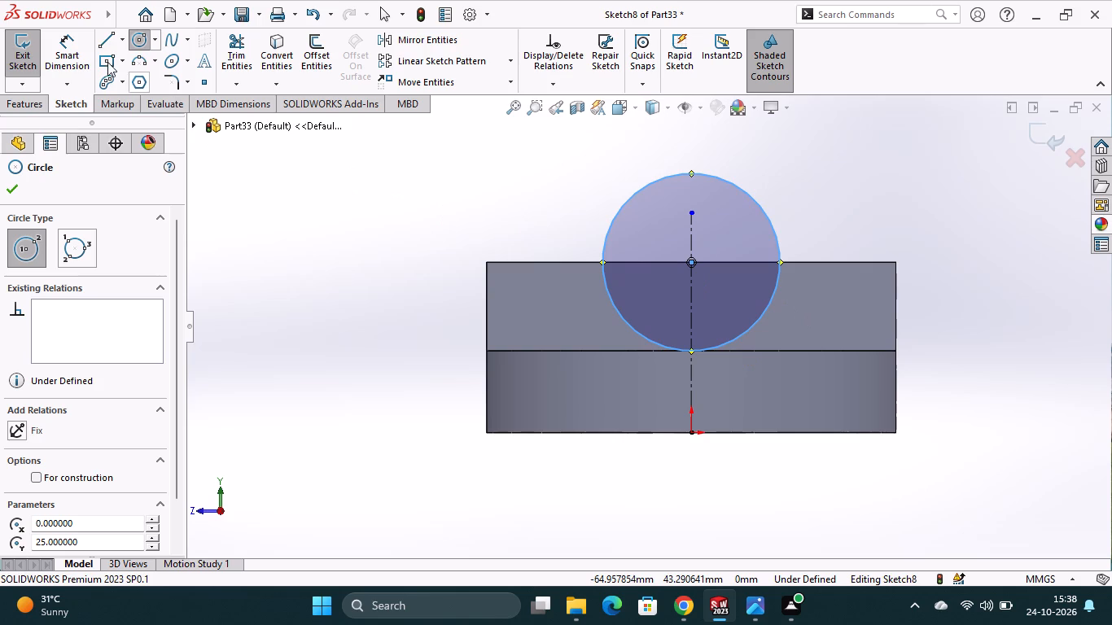
# Convert the block's top edge on this face into a sketch line.
pyautogui.click(279, 41)
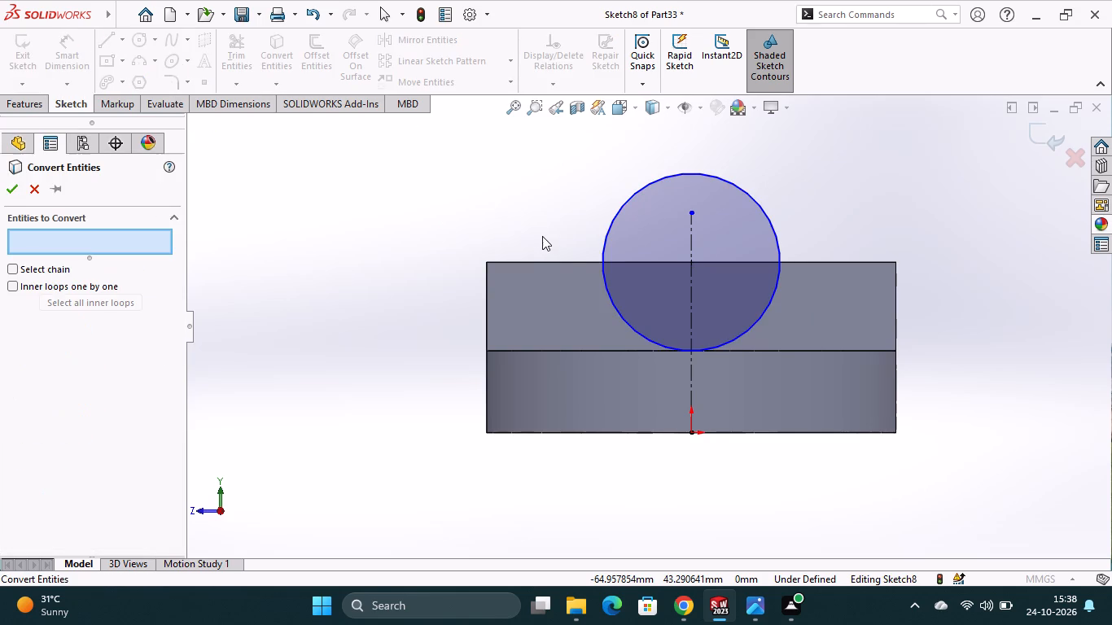
pyautogui.click(564, 264)
pyautogui.click(8, 190)
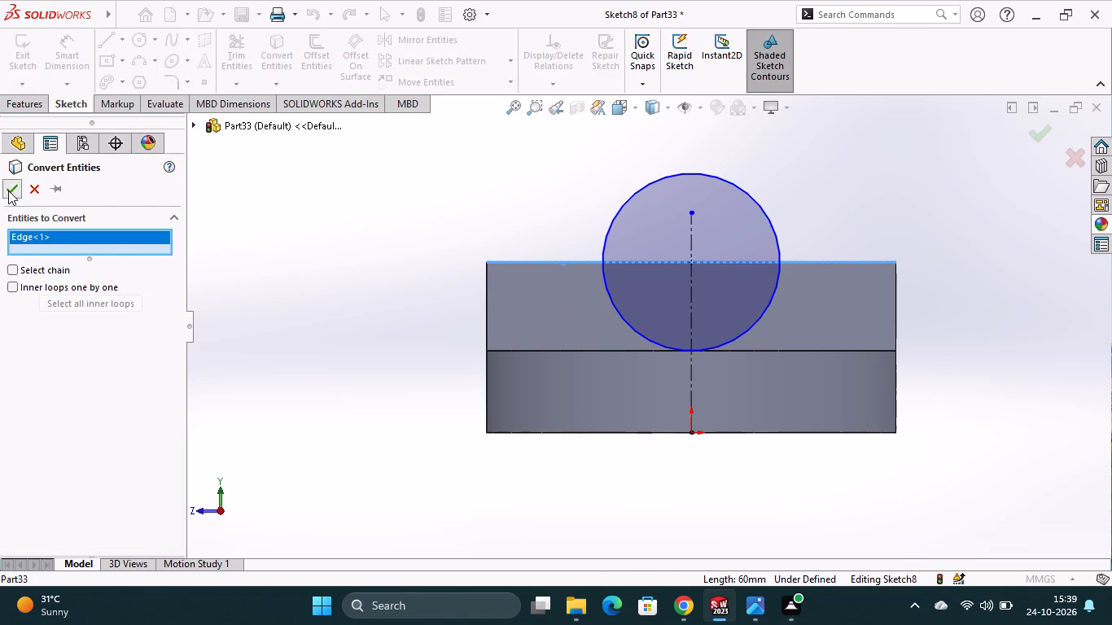
# Trim the circle's upper half and the converted line's portions outside the circle, leaving a closed lower semicircle.
pyautogui.click(235, 46)
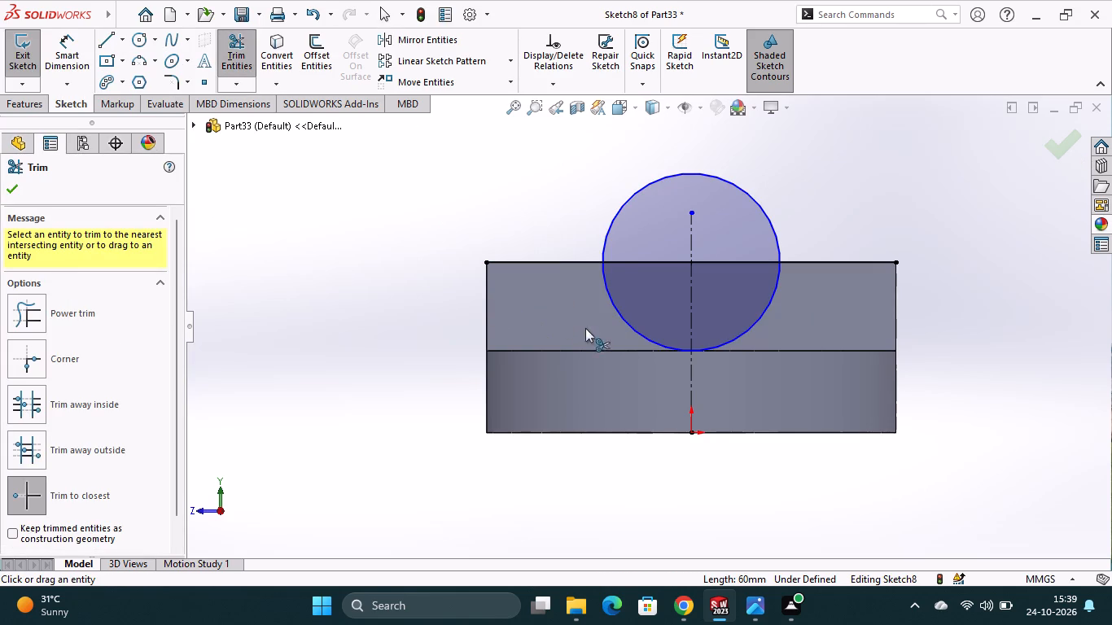
pyautogui.click(624, 207)
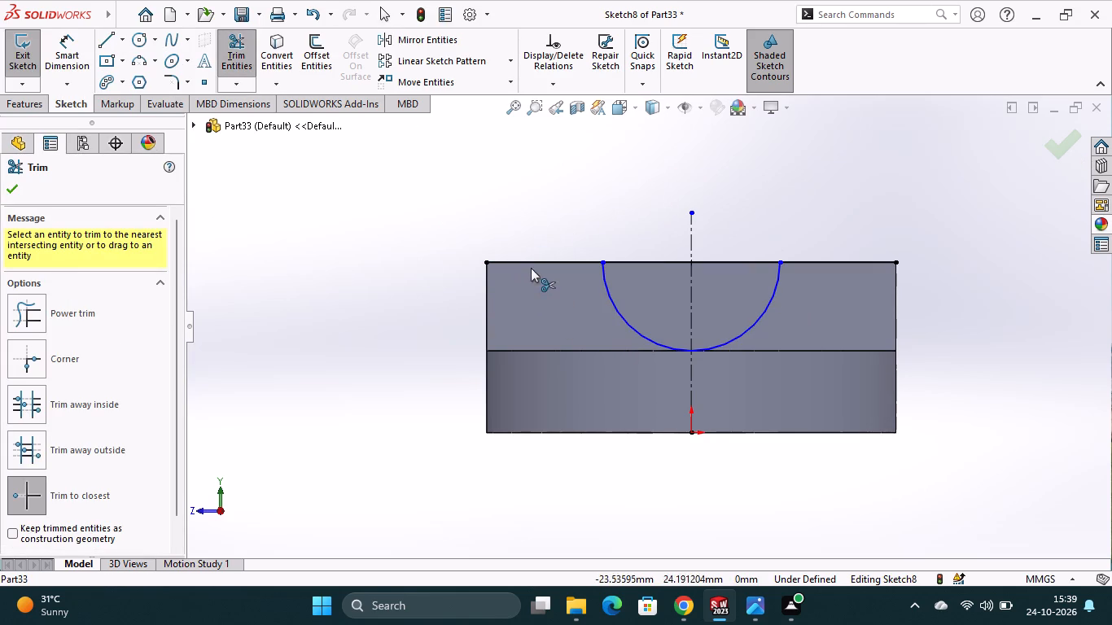
pyautogui.click(535, 266)
pyautogui.click(820, 262)
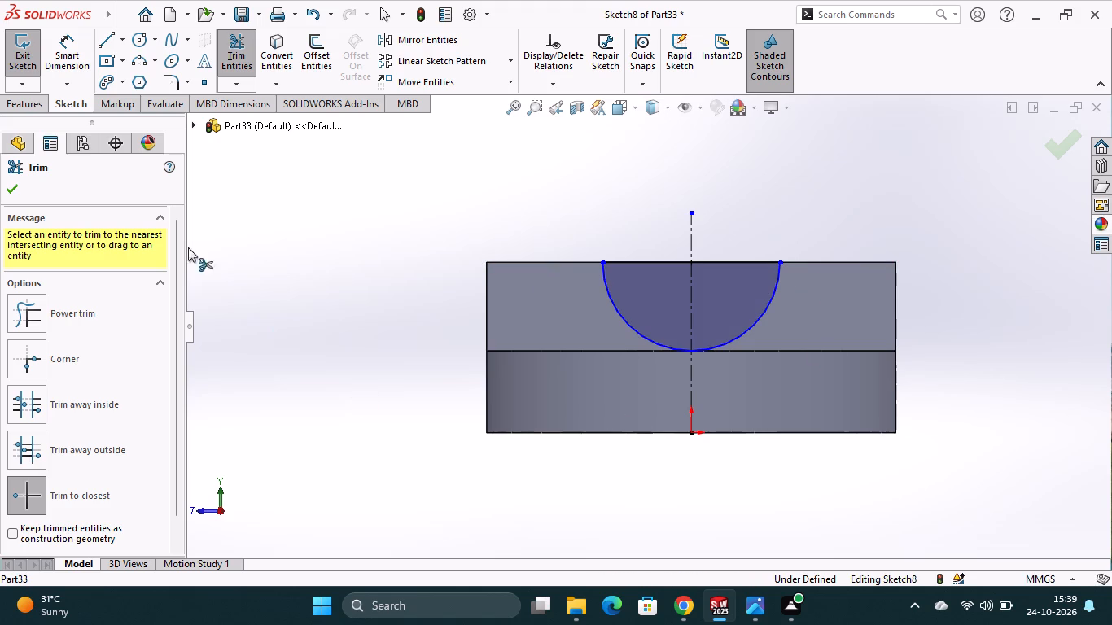
pyautogui.click(19, 193)
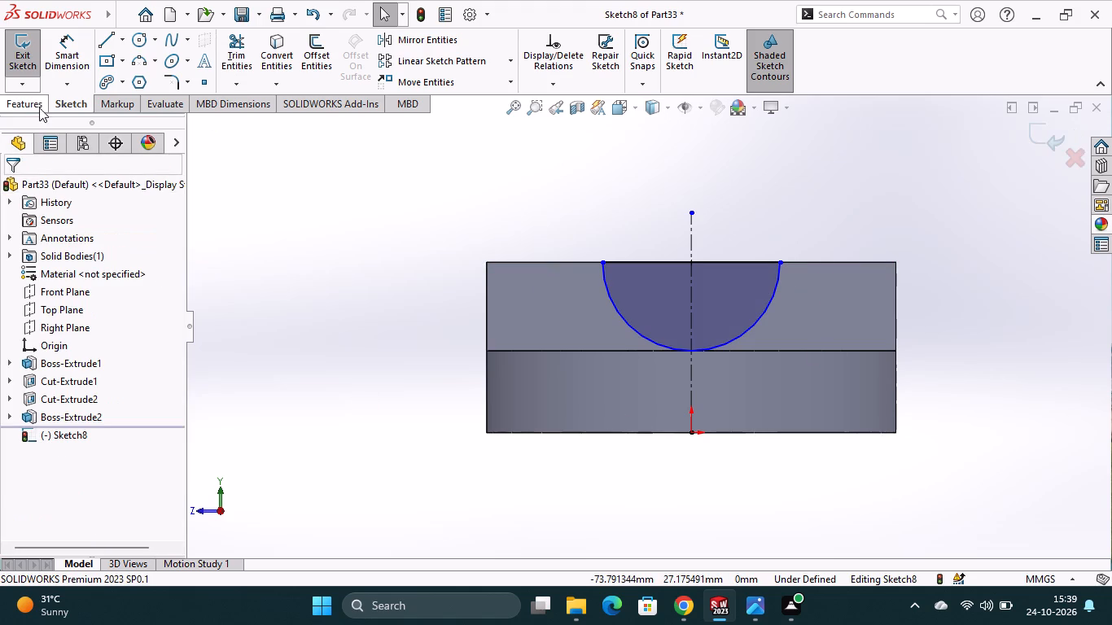
# Cut the lower semicircle profile blind 12 mm through the upright block using Extruded Cut.
pyautogui.click(33, 101)
pyautogui.click(35, 76)
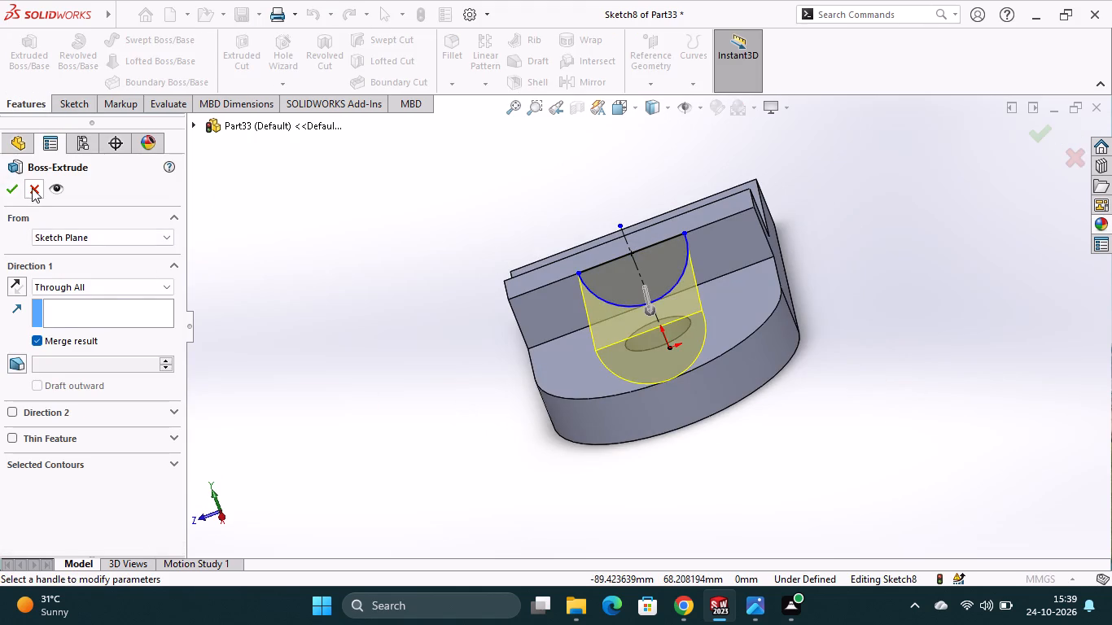
pyautogui.click(32, 188)
pyautogui.click(241, 60)
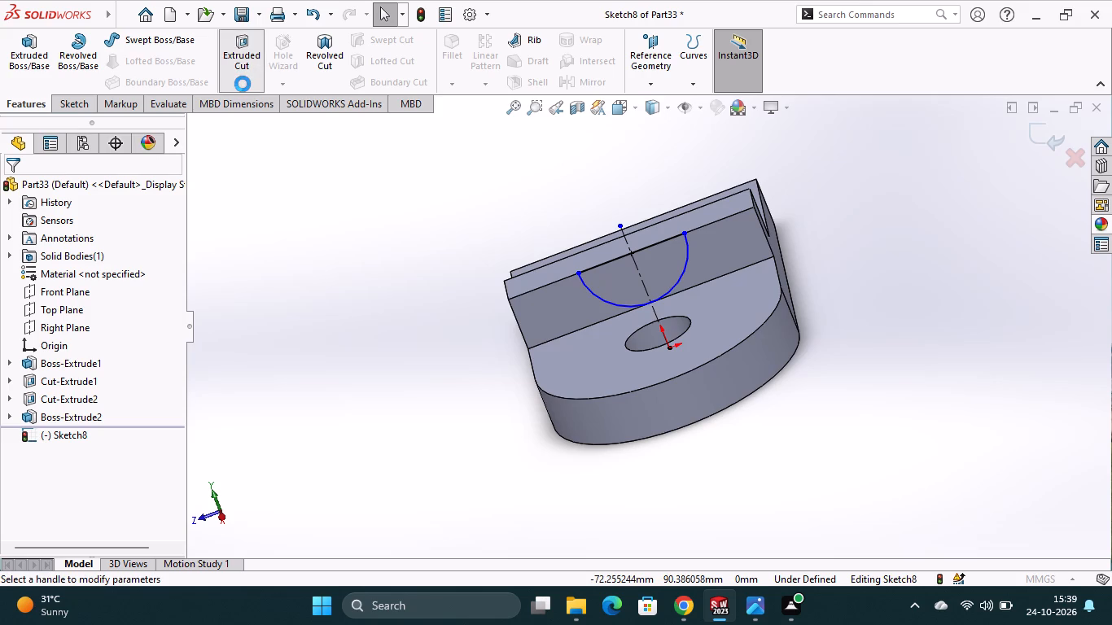
pyautogui.moveTo(441, 487); pyautogui.dragTo(507, 422, button='middle')
pyautogui.click(54, 287)
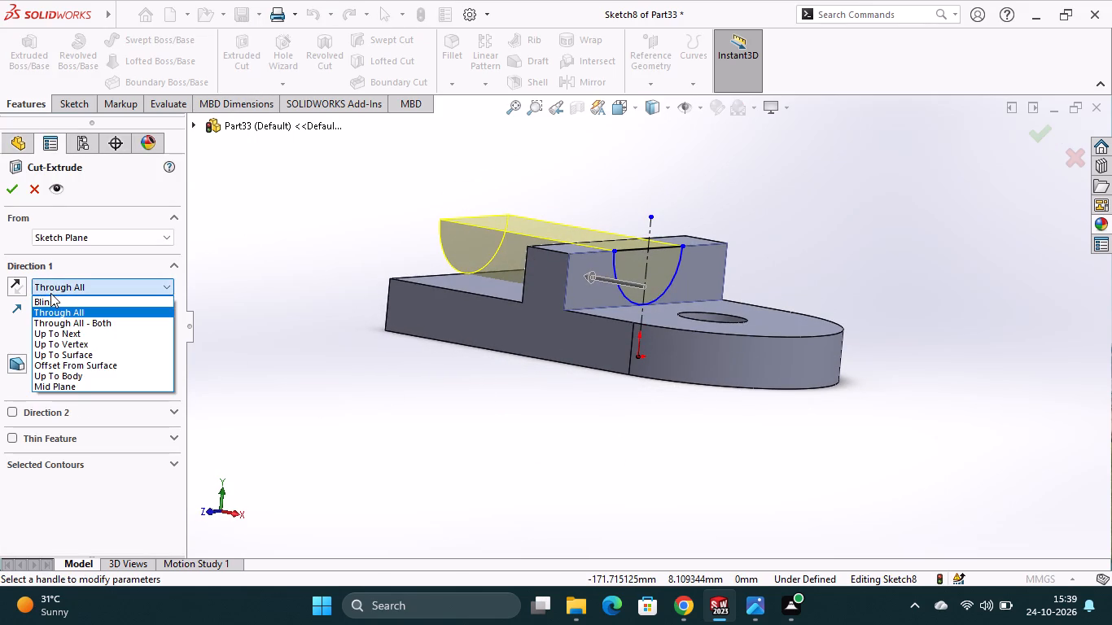
pyautogui.click(50, 294)
pyautogui.click(72, 288)
pyautogui.click(68, 300)
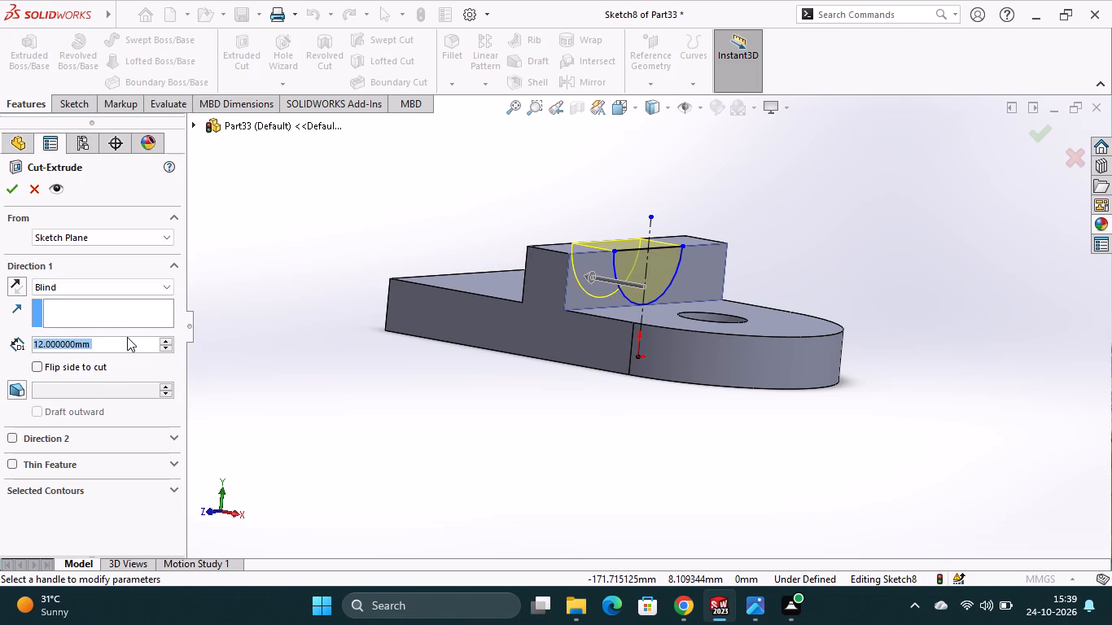
pyautogui.scroll(1, 416, 469)
pyautogui.moveTo(419, 473); pyautogui.dragTo(505, 514, button='middle')
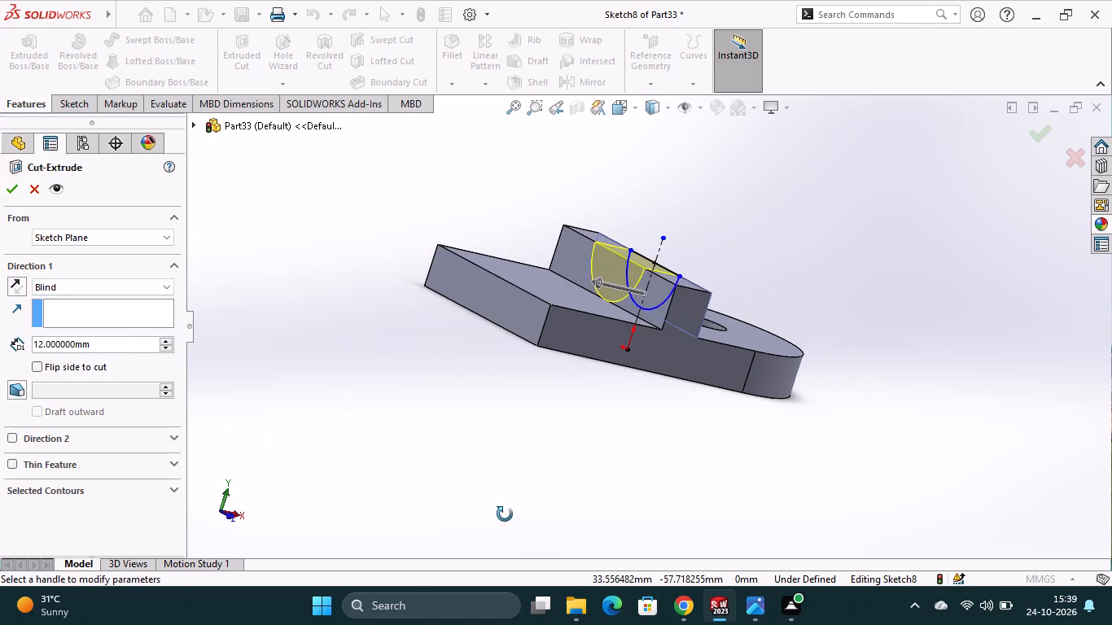
pyautogui.moveTo(505, 514); pyautogui.dragTo(488, 511, button='middle')
pyautogui.click(18, 192)
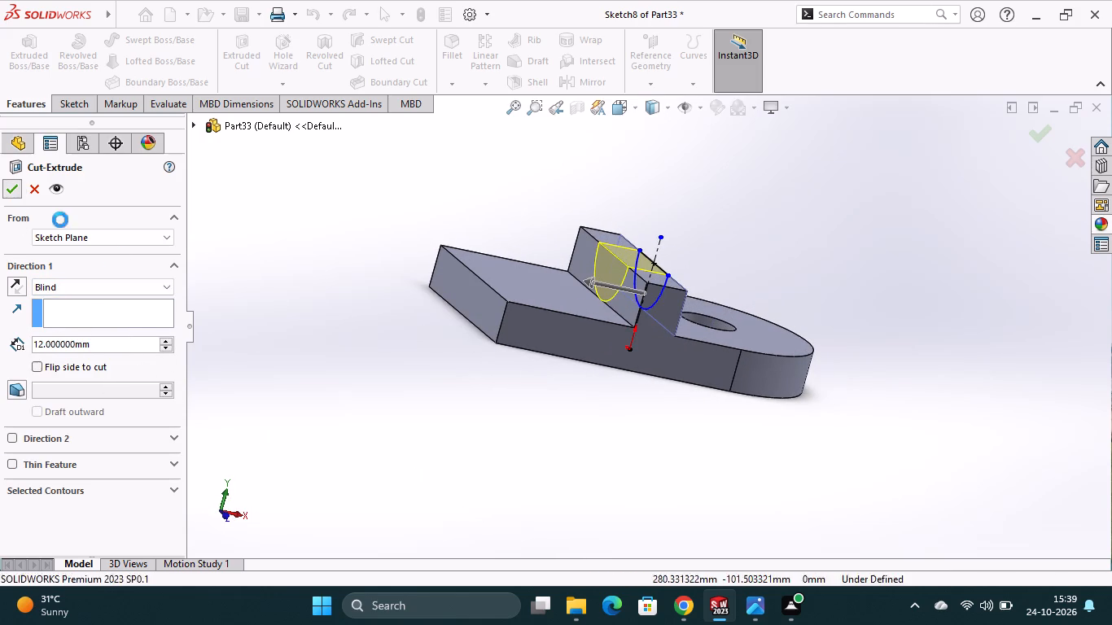
pyautogui.click(557, 431)
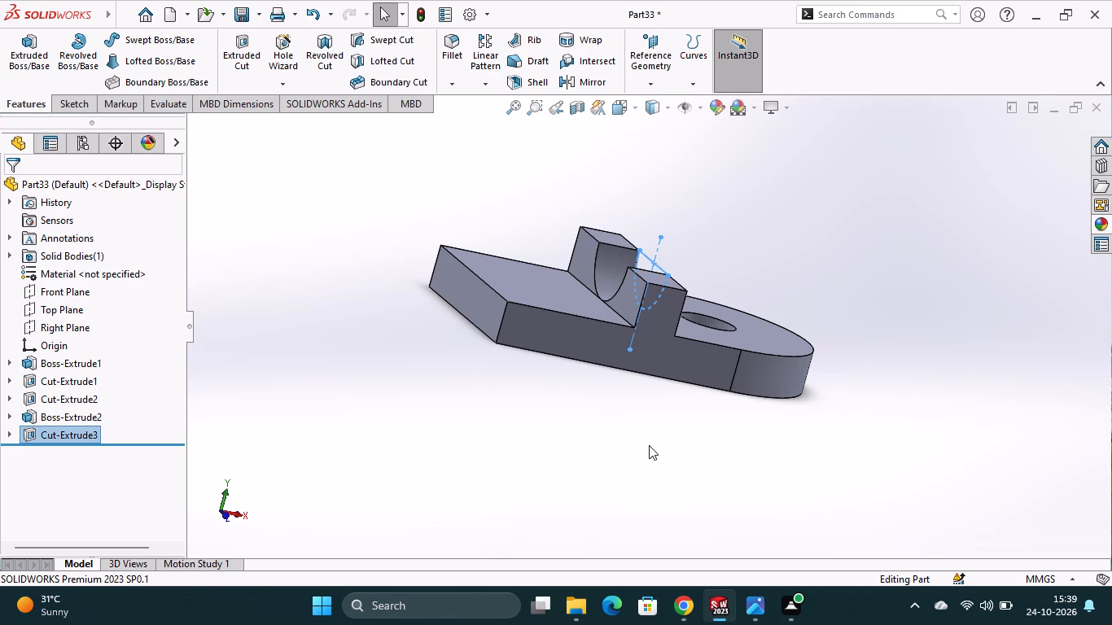
# Start a sketch on the plate's straight side face and draw a line rectangle about 33 x 31 mm from the block's base corner, away from the hole.
pyautogui.moveTo(649, 448); pyautogui.dragTo(642, 421, button='middle')
pyautogui.click(606, 335)
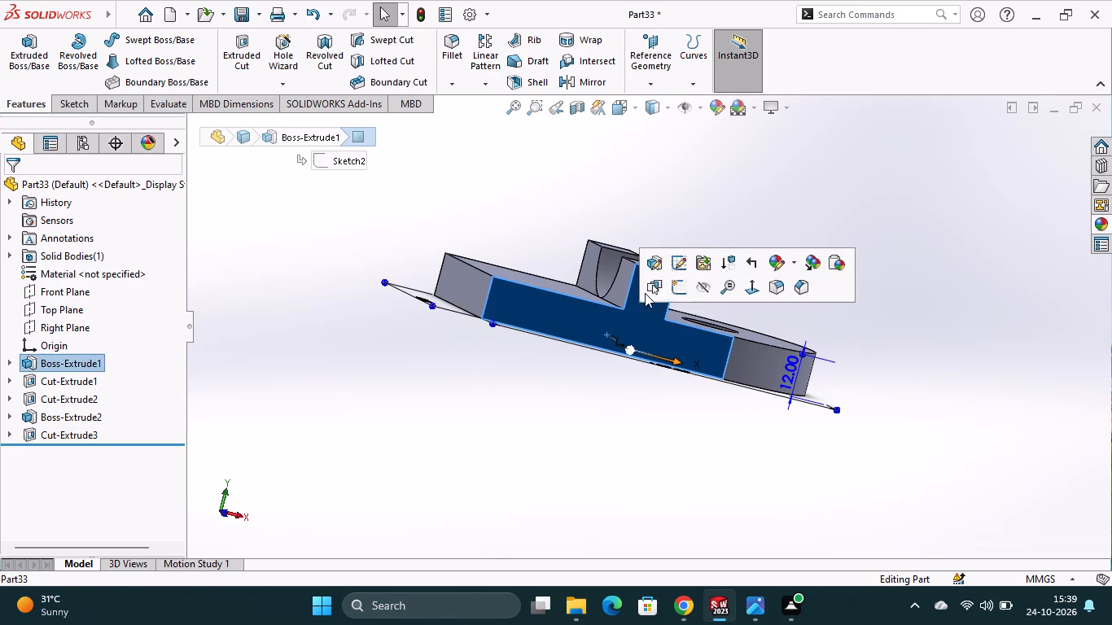
pyautogui.click(673, 285)
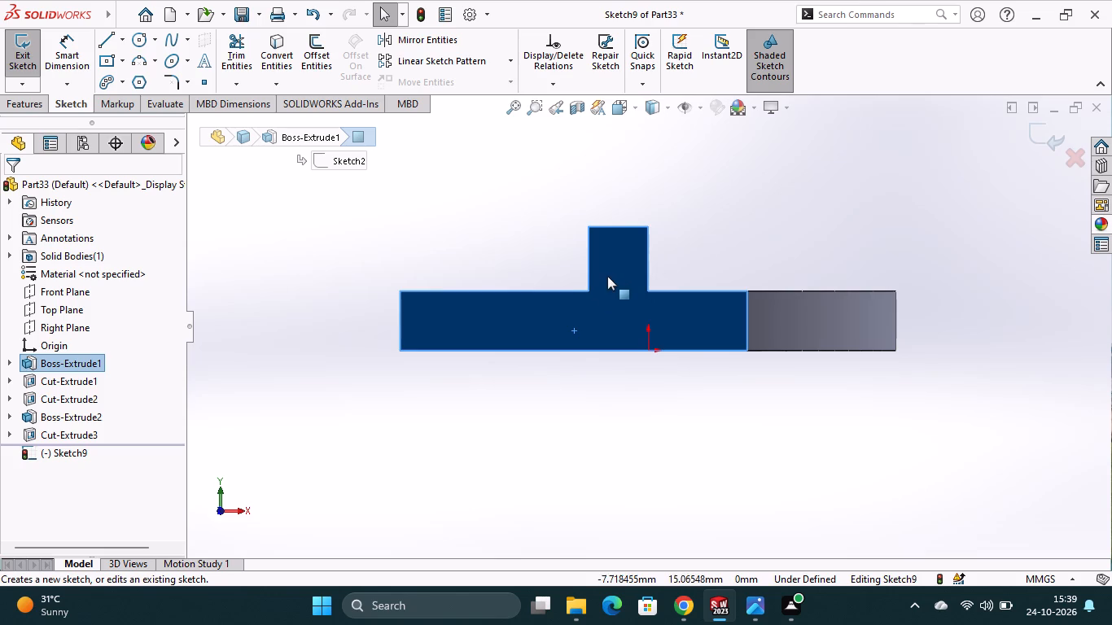
pyautogui.click(112, 42)
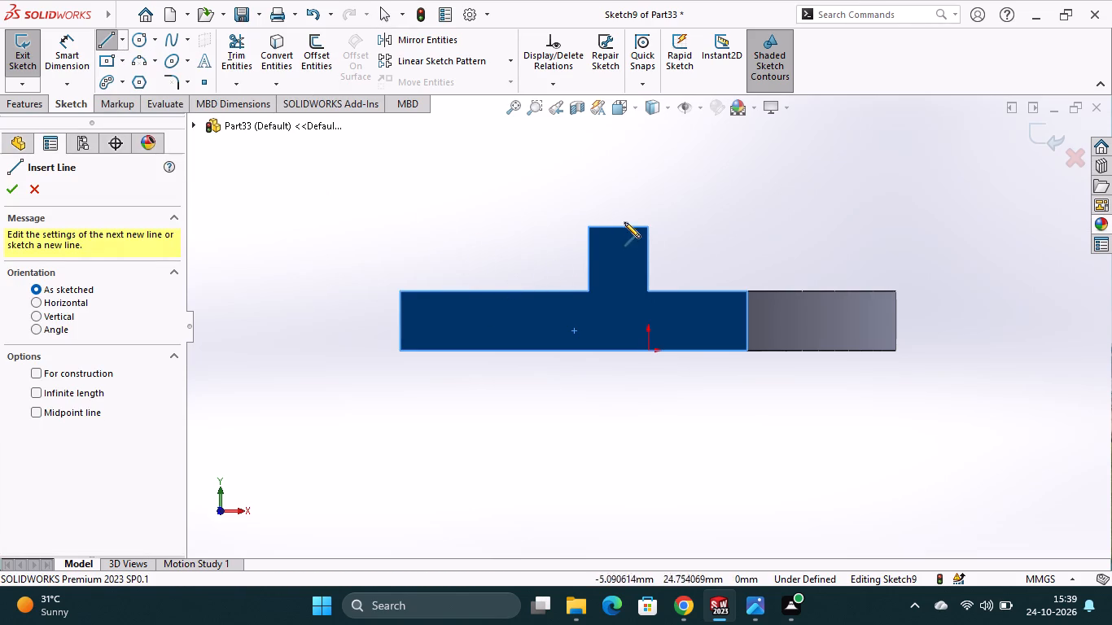
pyautogui.click(590, 291)
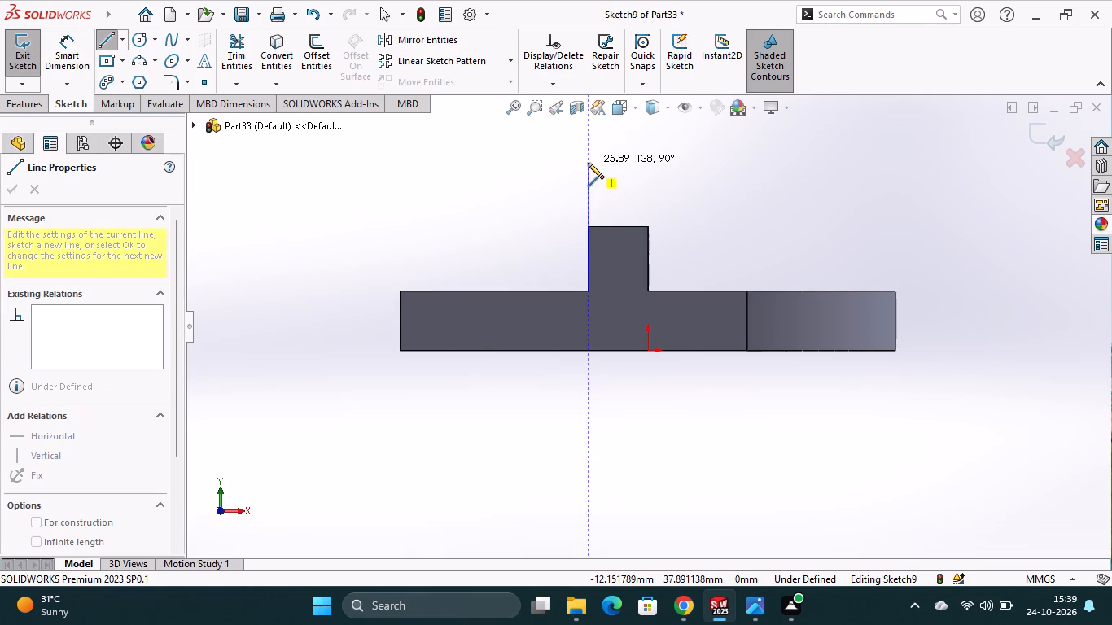
pyautogui.scroll(1, 588, 163)
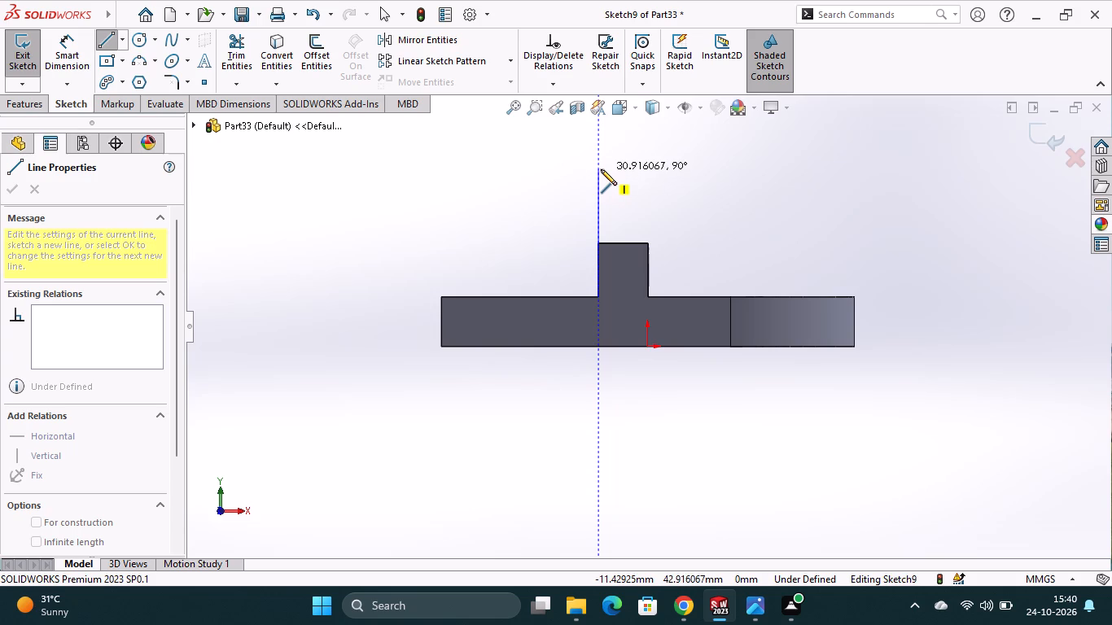
pyautogui.click(601, 169)
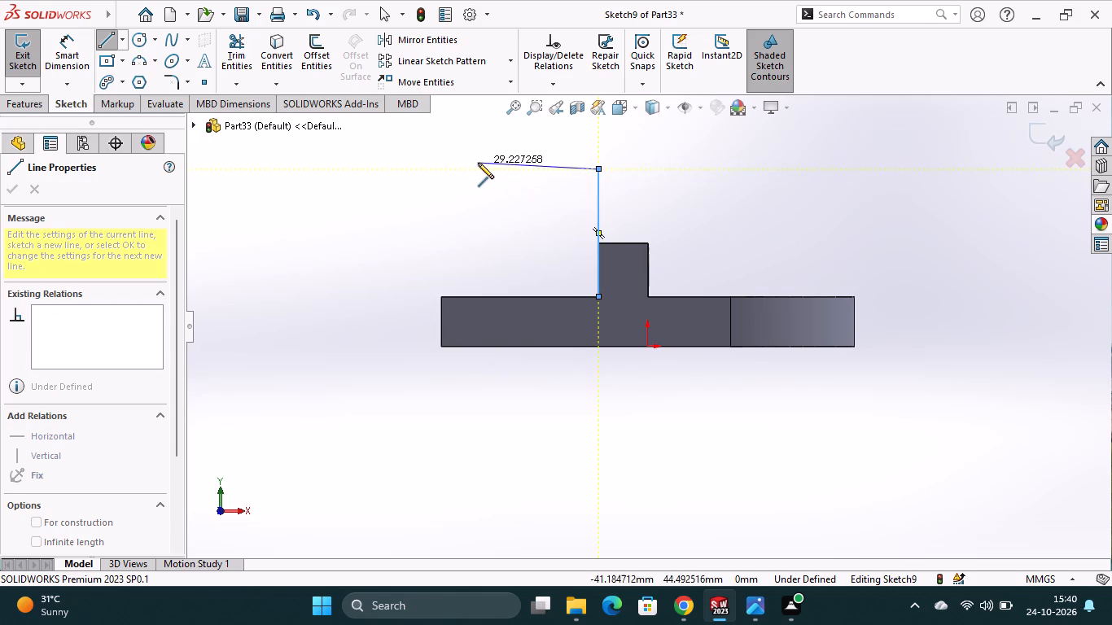
pyautogui.click(461, 172)
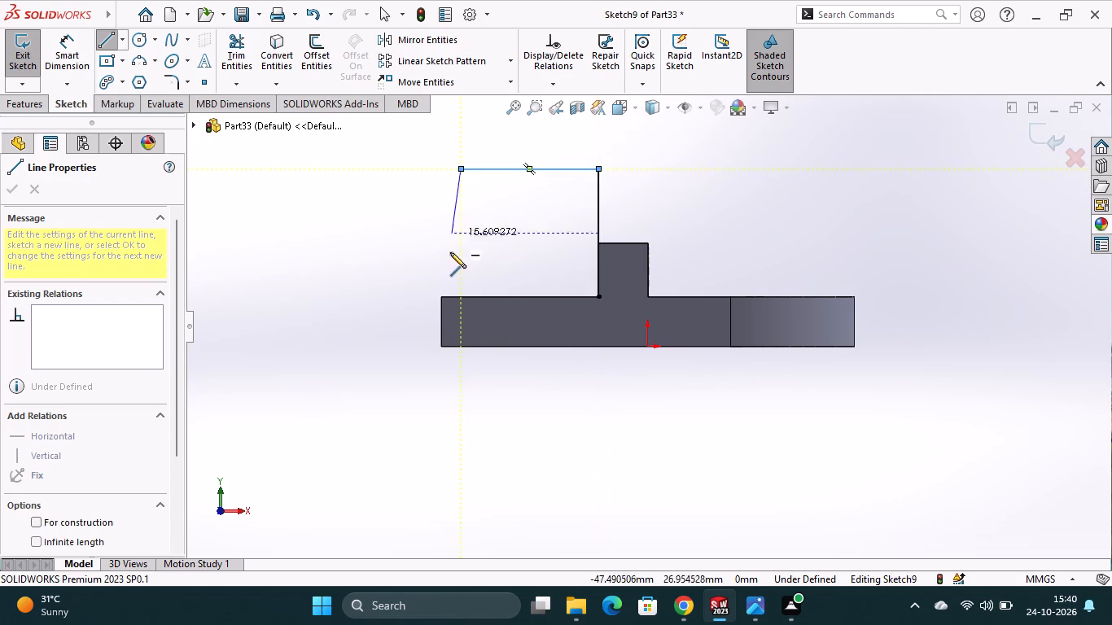
pyautogui.click(459, 299)
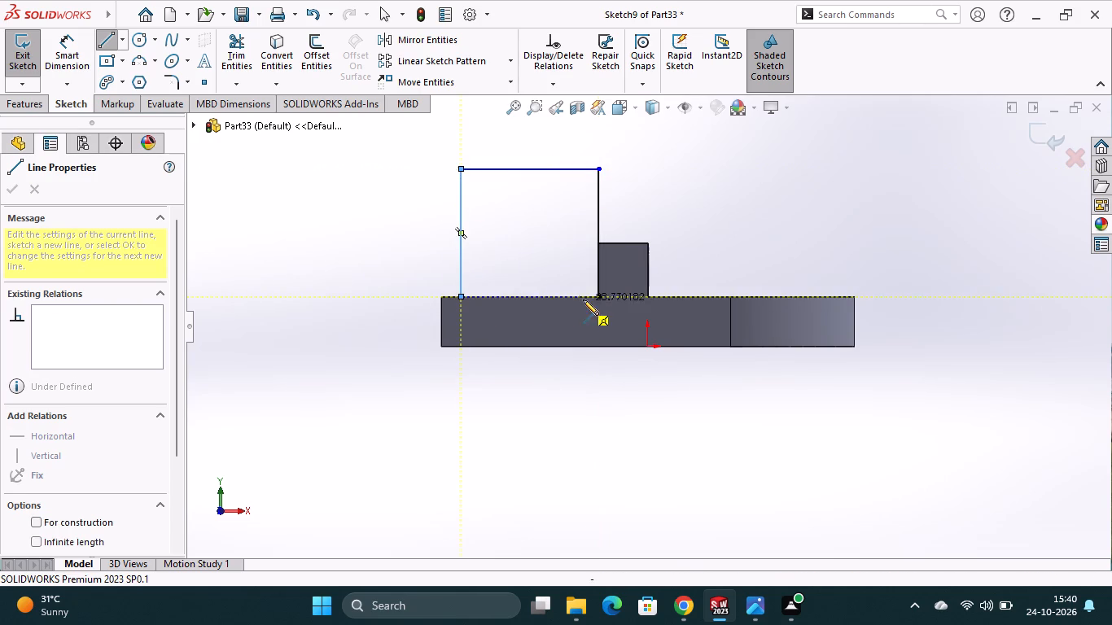
pyautogui.click(598, 299)
# Dimension the rectangle to 27 mm high and 30 mm wide.
pyautogui.click(62, 50)
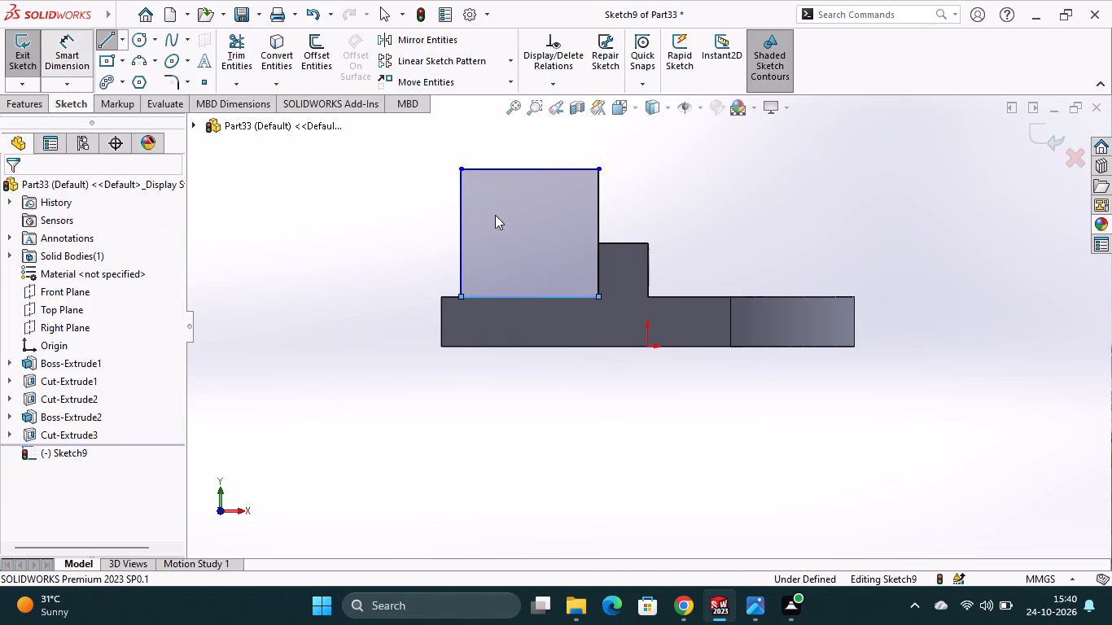
pyautogui.click(599, 220)
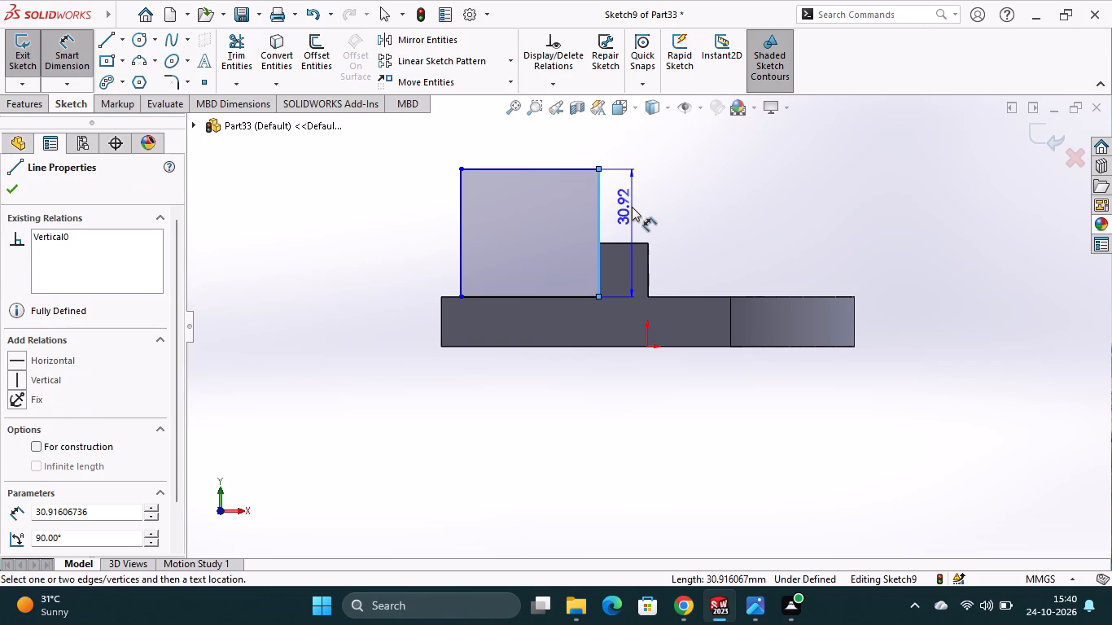
pyautogui.click(632, 207)
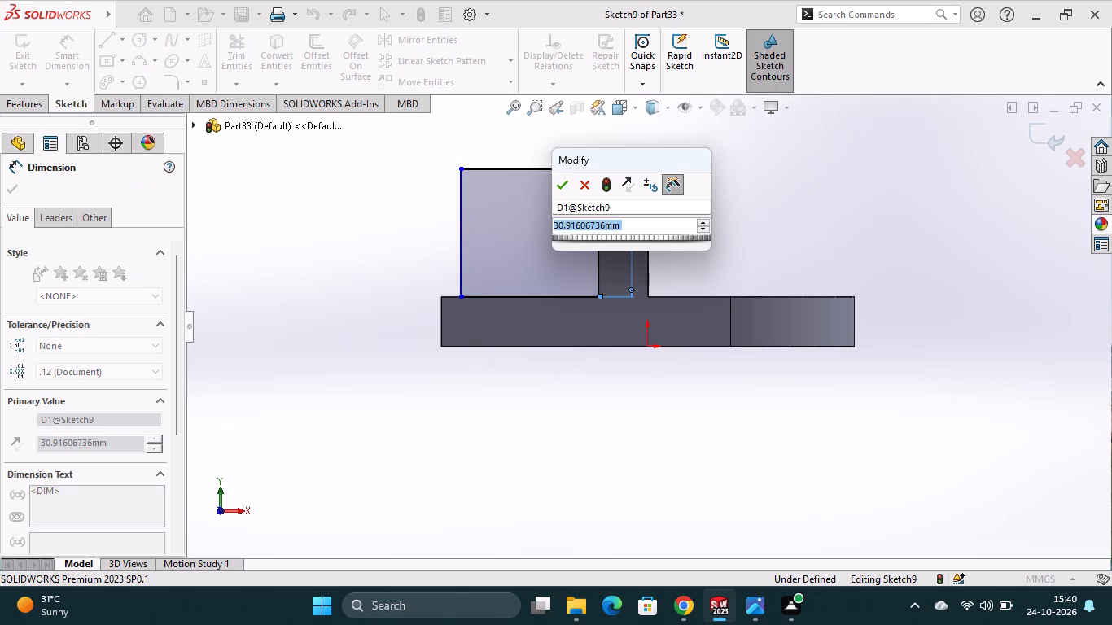
pyautogui.press('2')
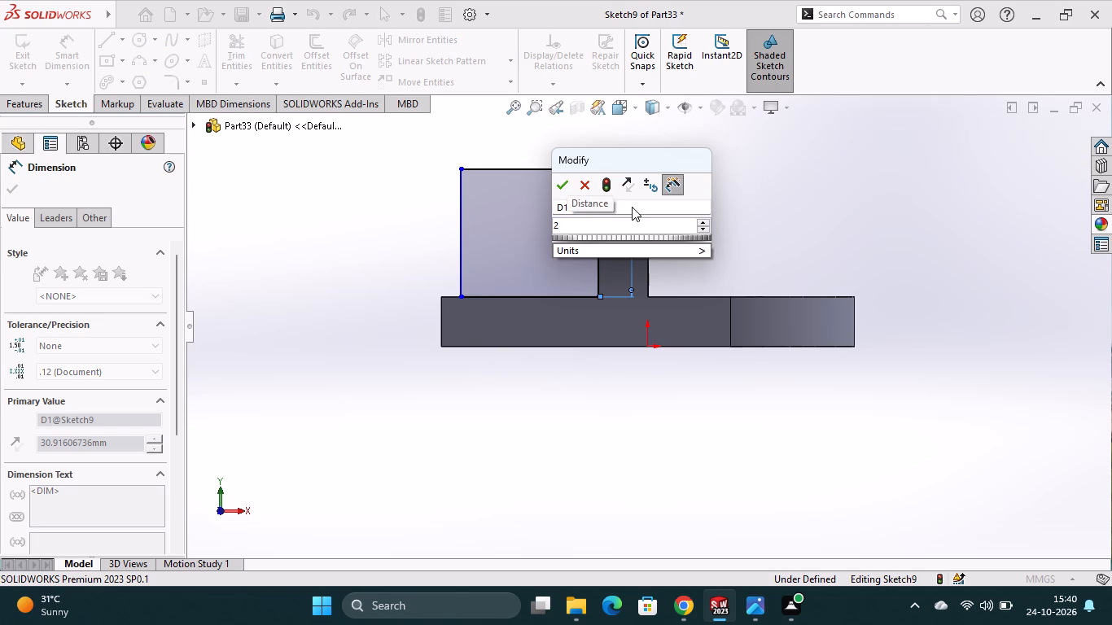
pyautogui.press('7')
pyautogui.press('Return')
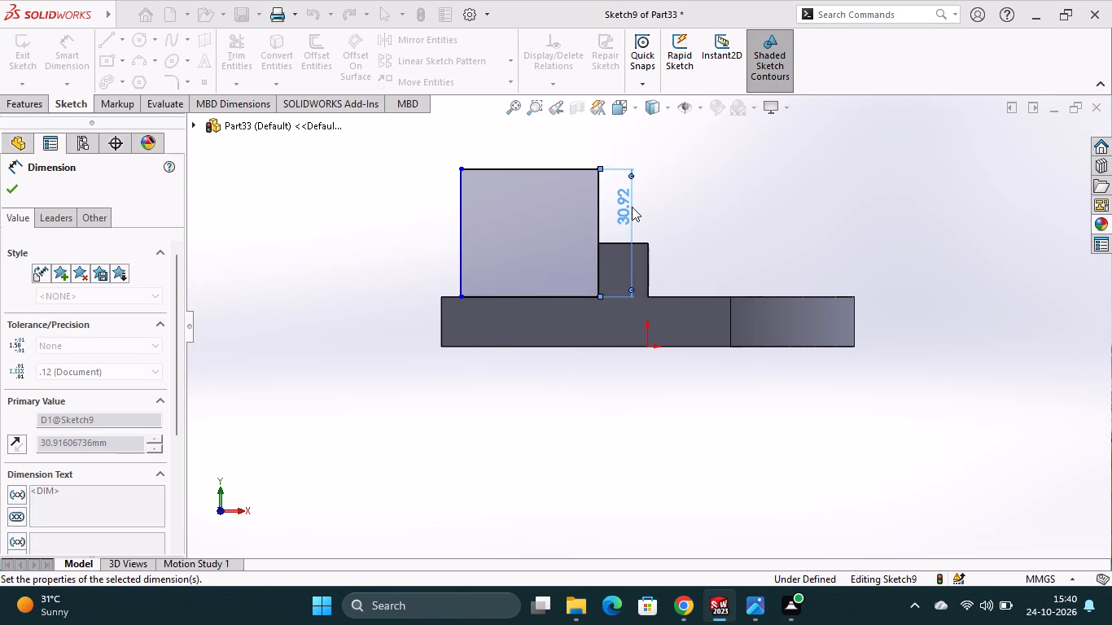
pyautogui.click(519, 299)
pyautogui.click(519, 405)
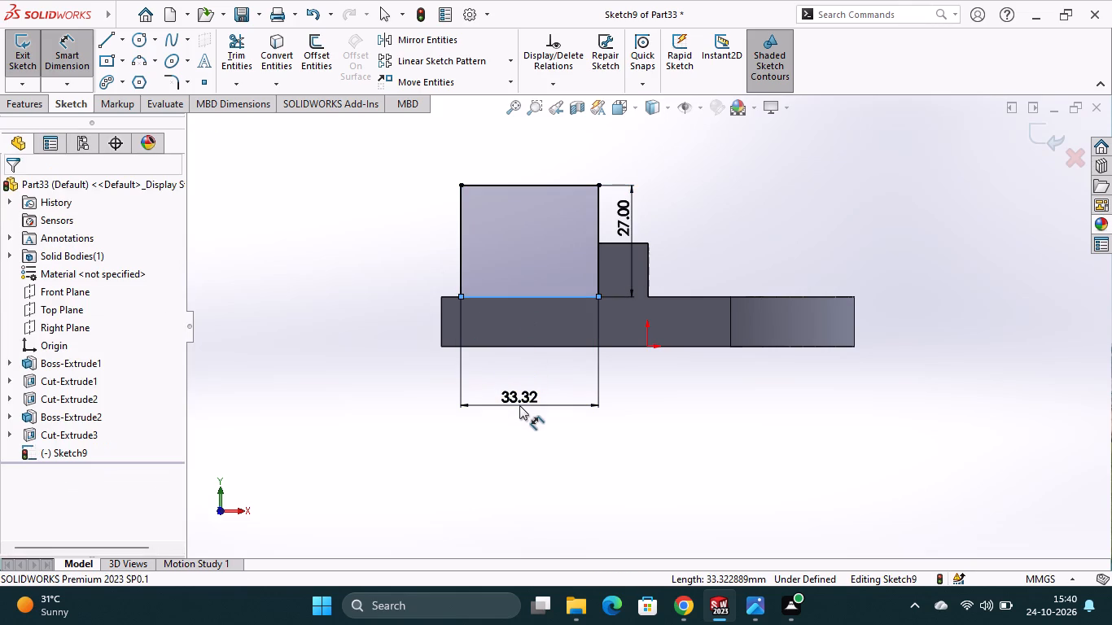
pyautogui.write('30')
pyautogui.press('Return')
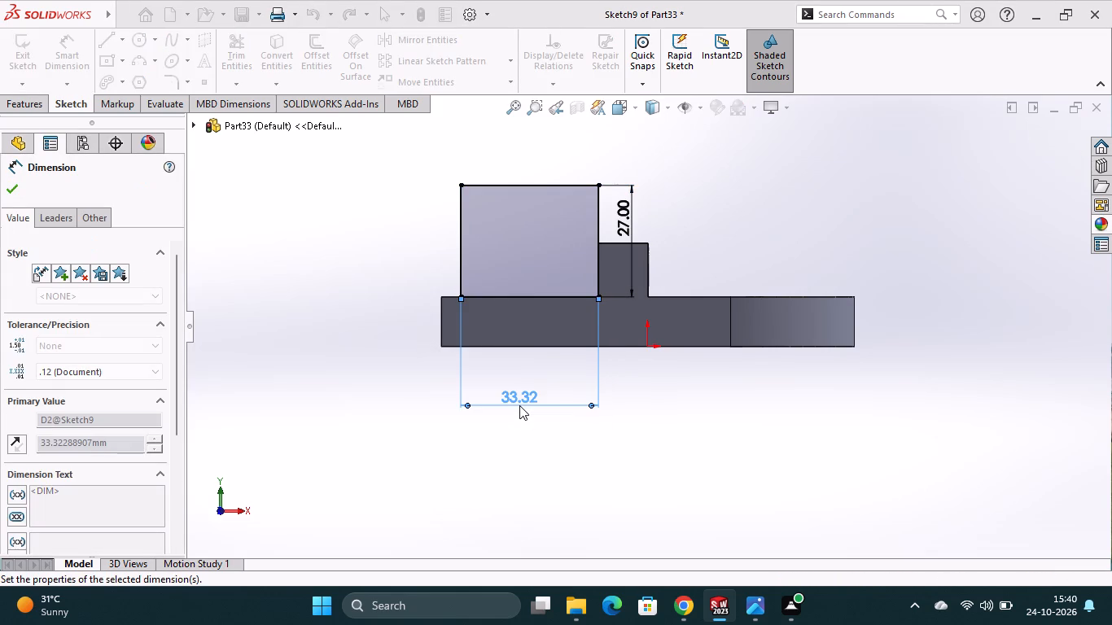
# Draw a vertical centerline about 41 mm long from the midpoint of the rectangle's bottom edge past its top edge.
pyautogui.click(122, 42)
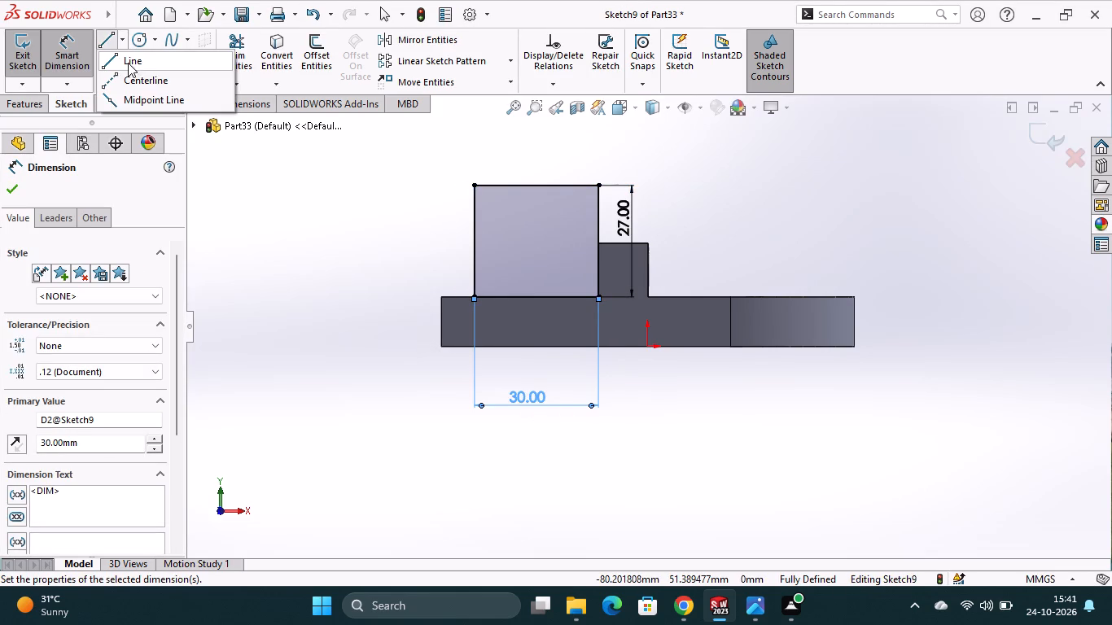
pyautogui.click(152, 84)
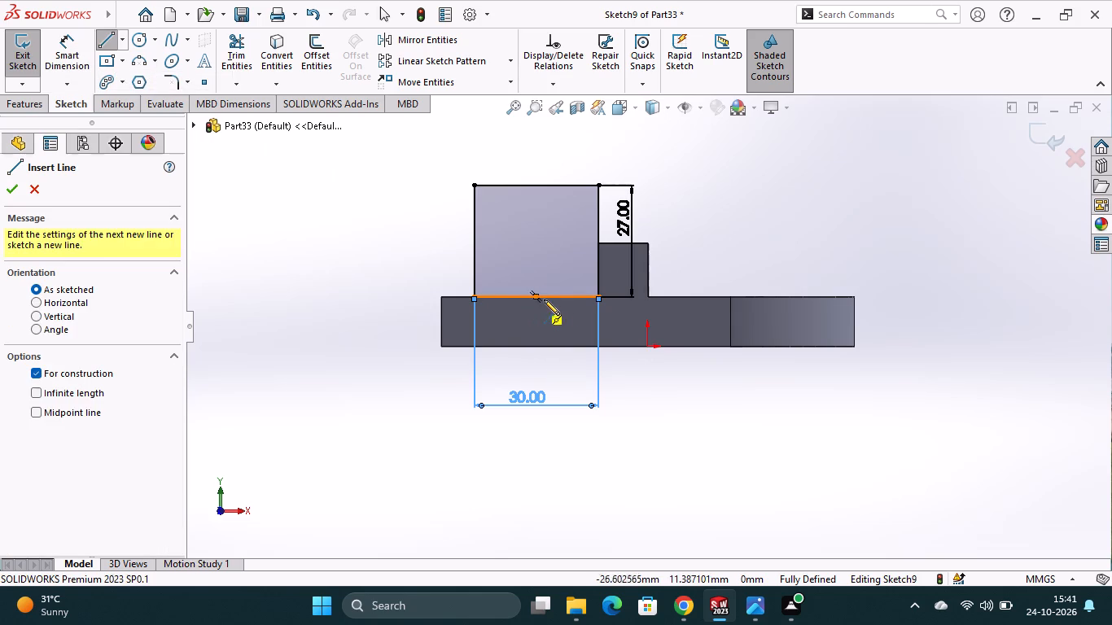
pyautogui.click(536, 296)
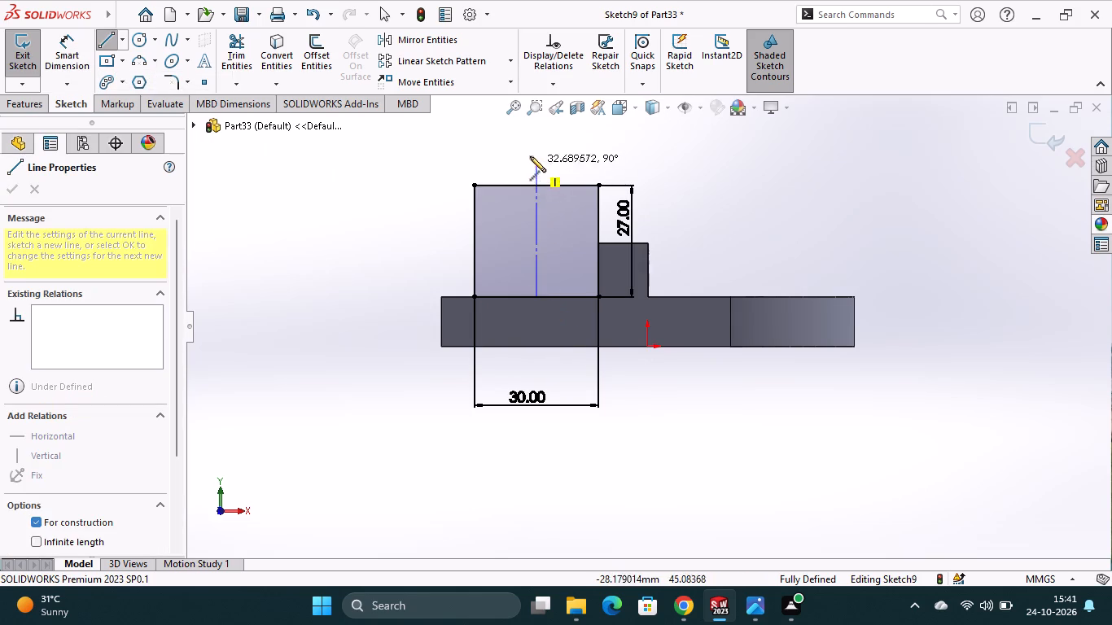
pyautogui.click(536, 128)
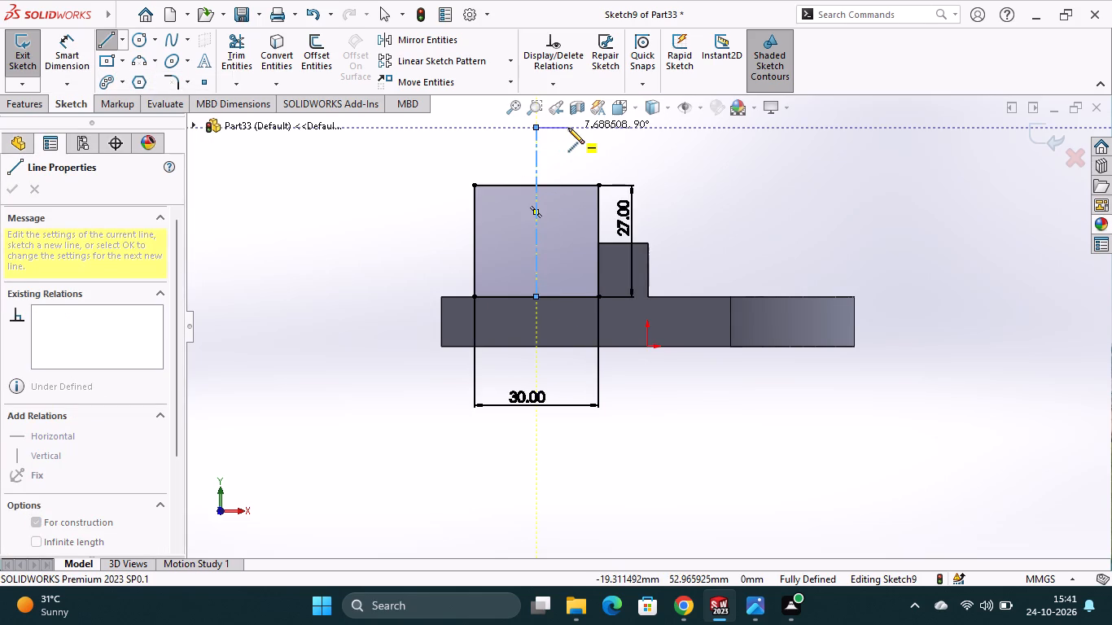
pyautogui.press('Escape')
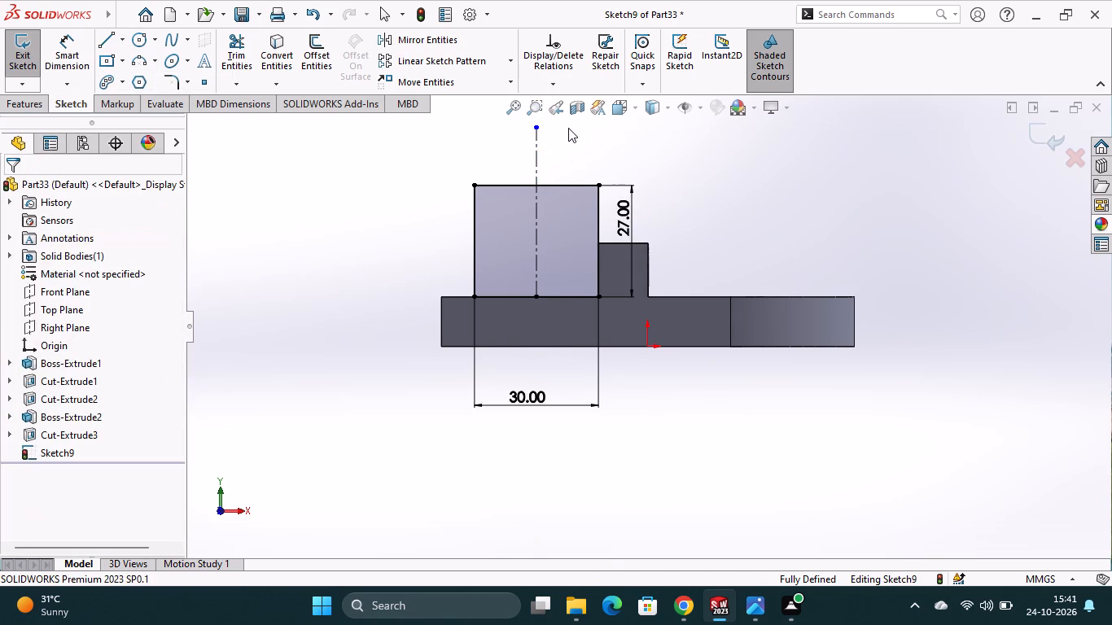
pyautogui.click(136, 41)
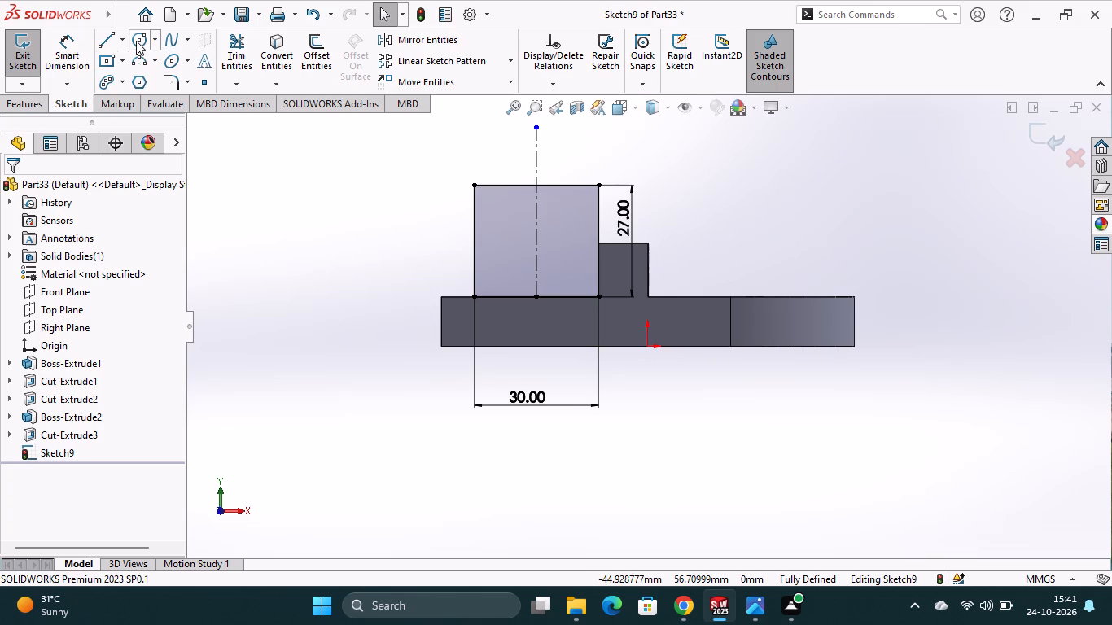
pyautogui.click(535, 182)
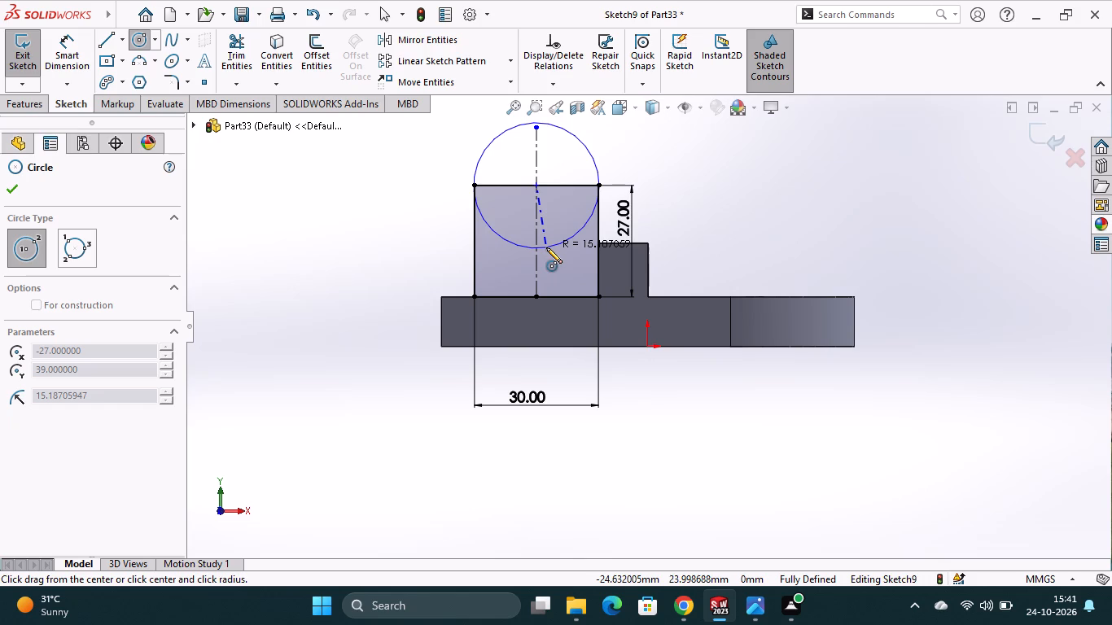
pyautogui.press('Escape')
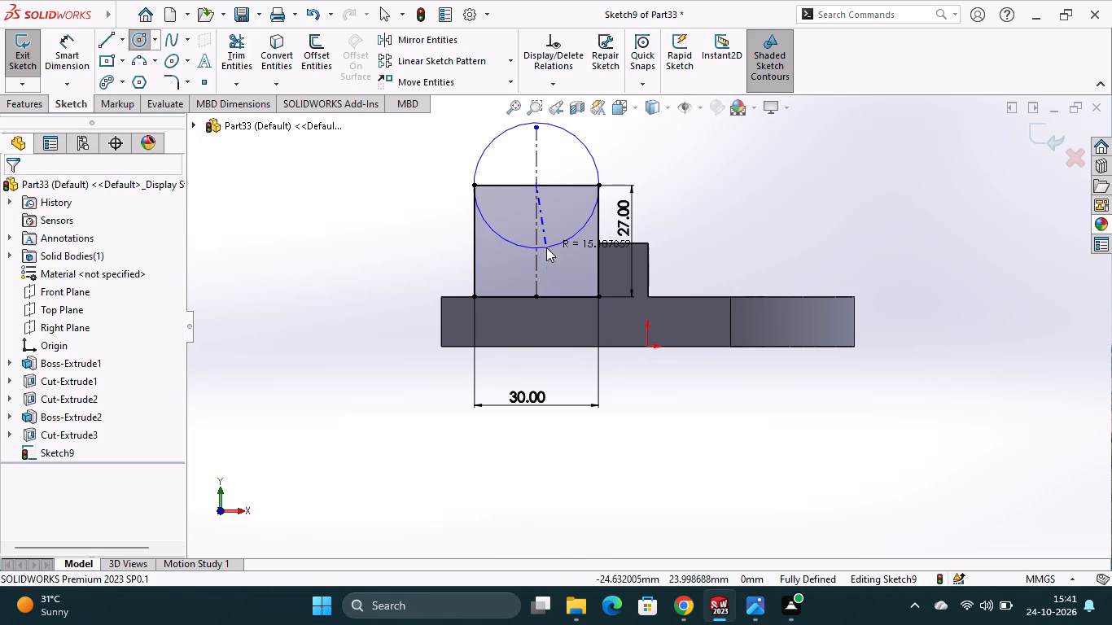
# Draw a second vertical centerline about 41 mm long down to the rectangle's bottom edge, about 10 mm from the first on the side away from the block.
pyautogui.click(125, 39)
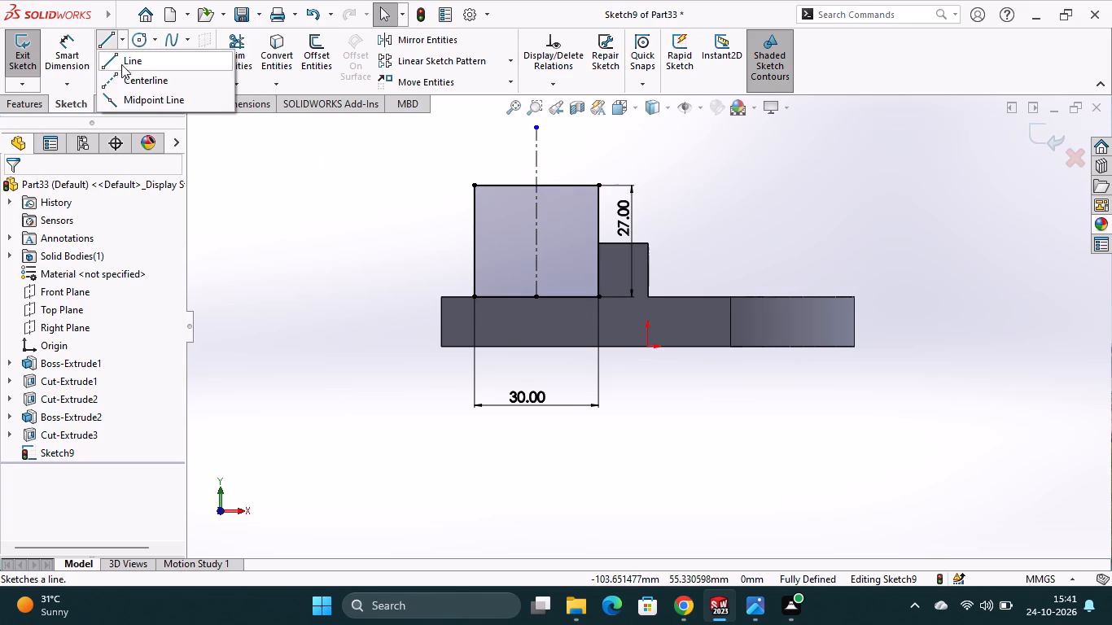
pyautogui.click(119, 73)
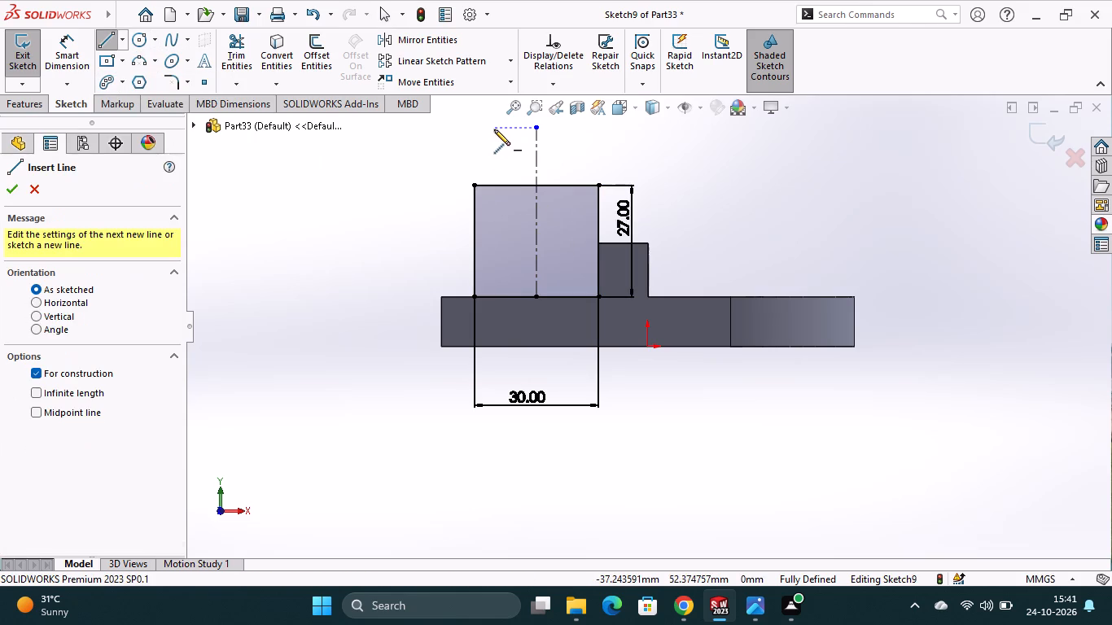
pyautogui.click(494, 129)
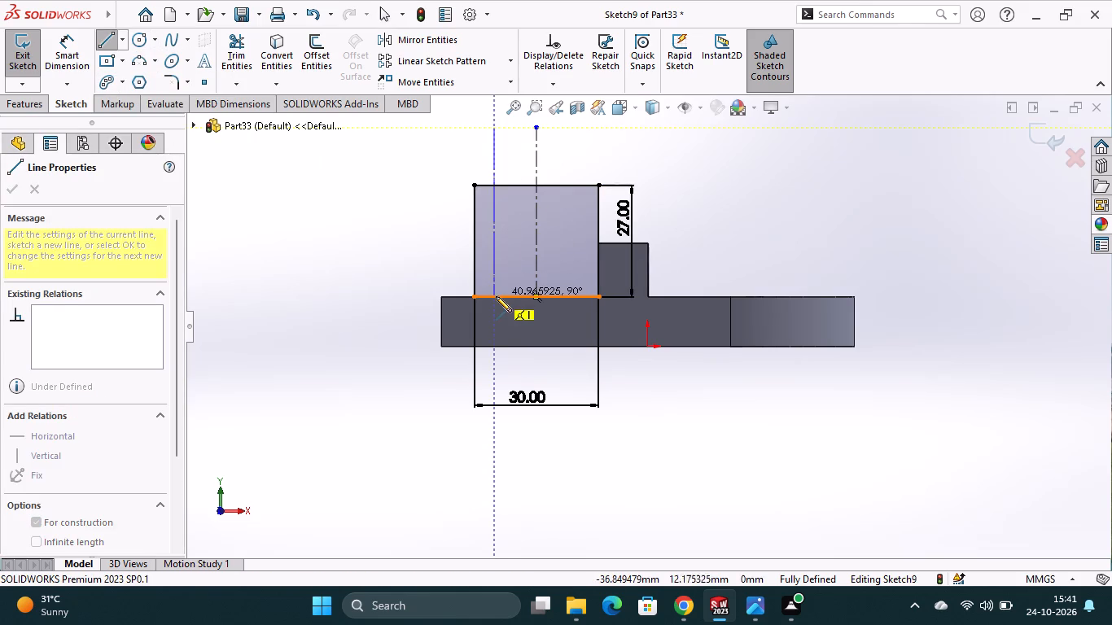
pyautogui.click(496, 296)
pyautogui.press('Escape')
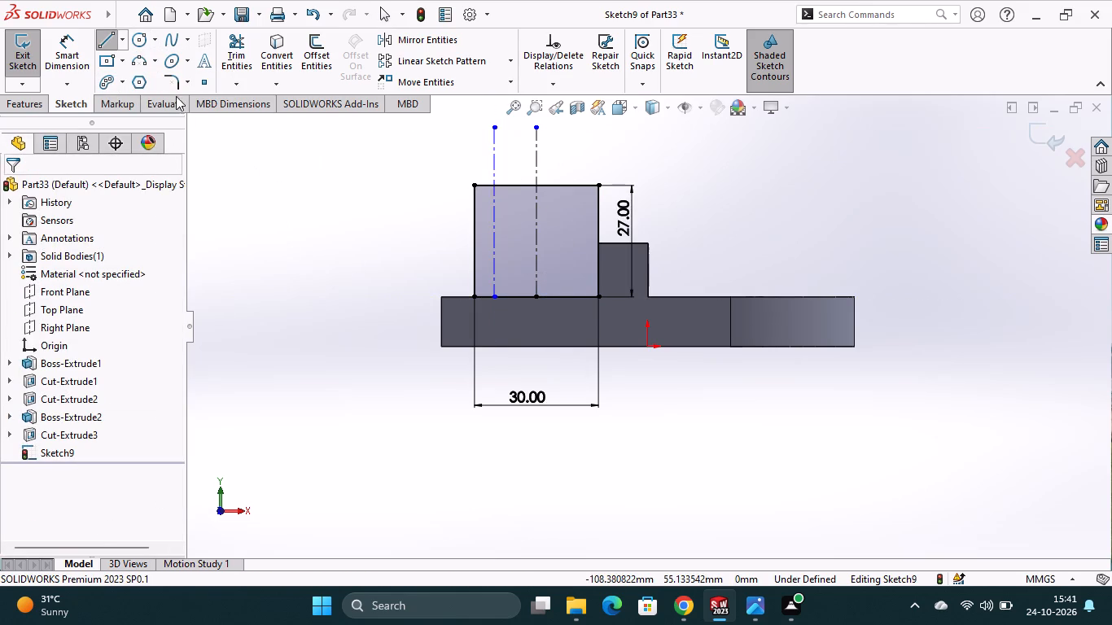
# Dimension the second centerline's lower end 20 mm from the rectangle's bottom corner at the block.
pyautogui.click(78, 46)
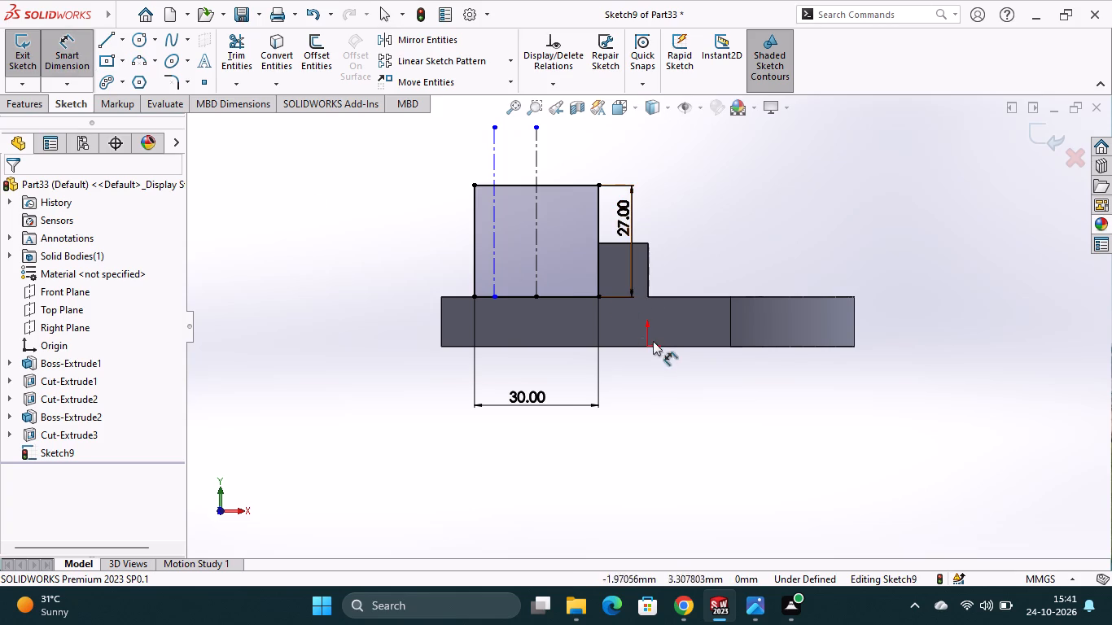
pyautogui.click(601, 294)
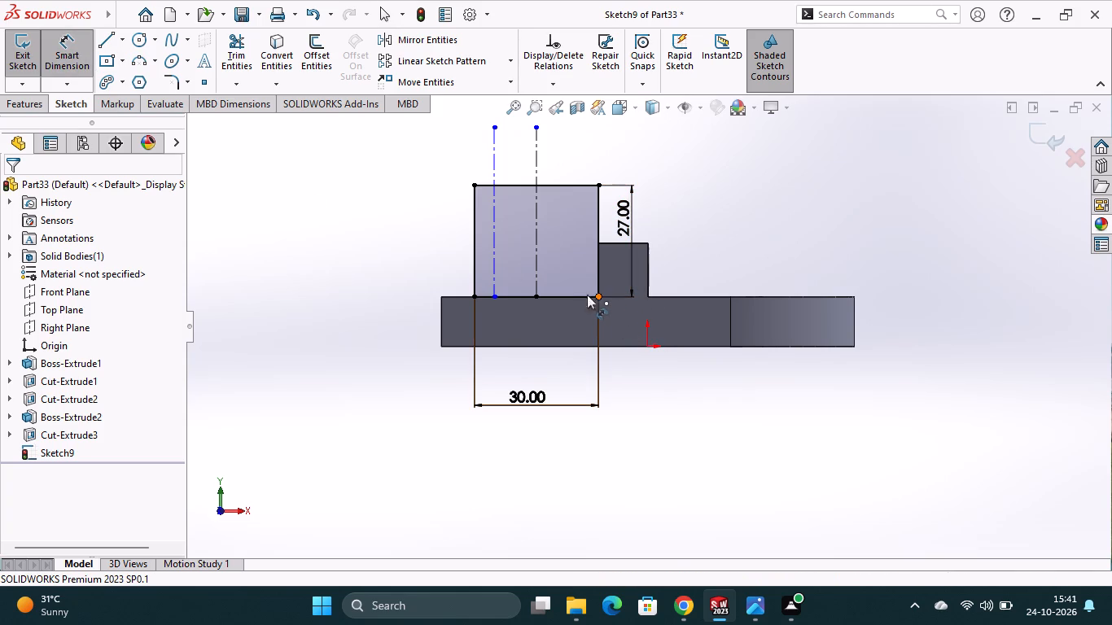
pyautogui.click(495, 295)
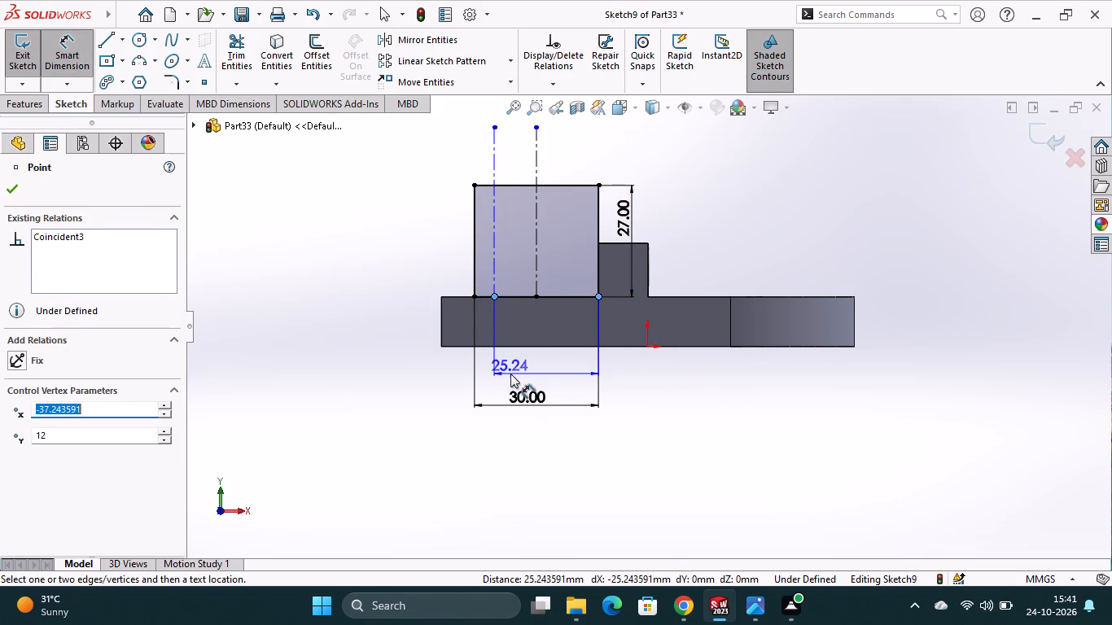
pyautogui.click(511, 374)
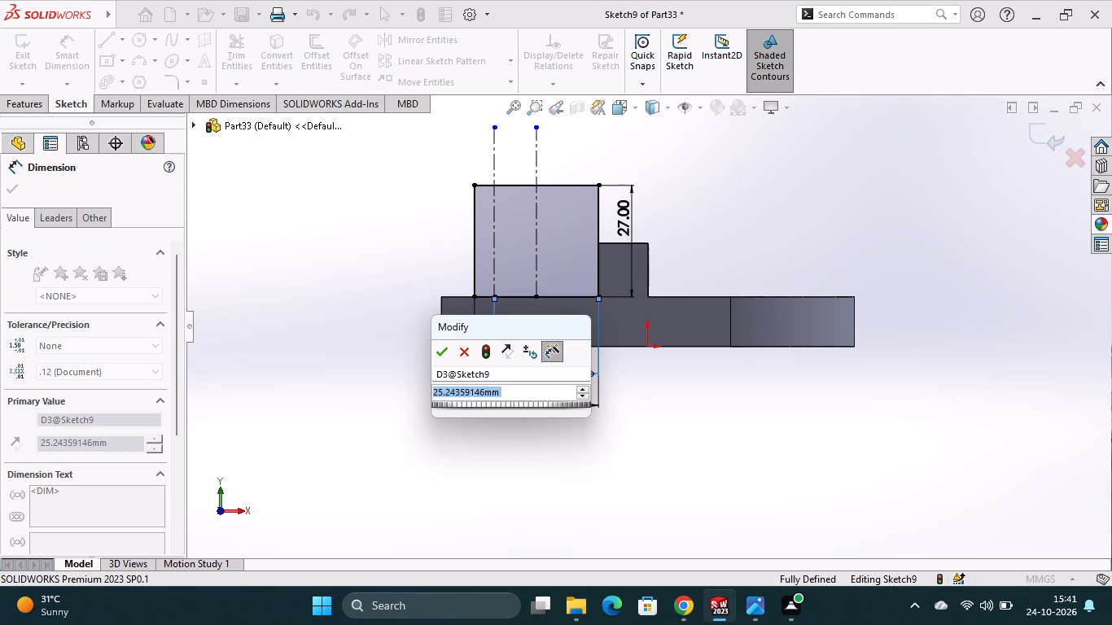
pyautogui.write('20')
pyautogui.press('Return')
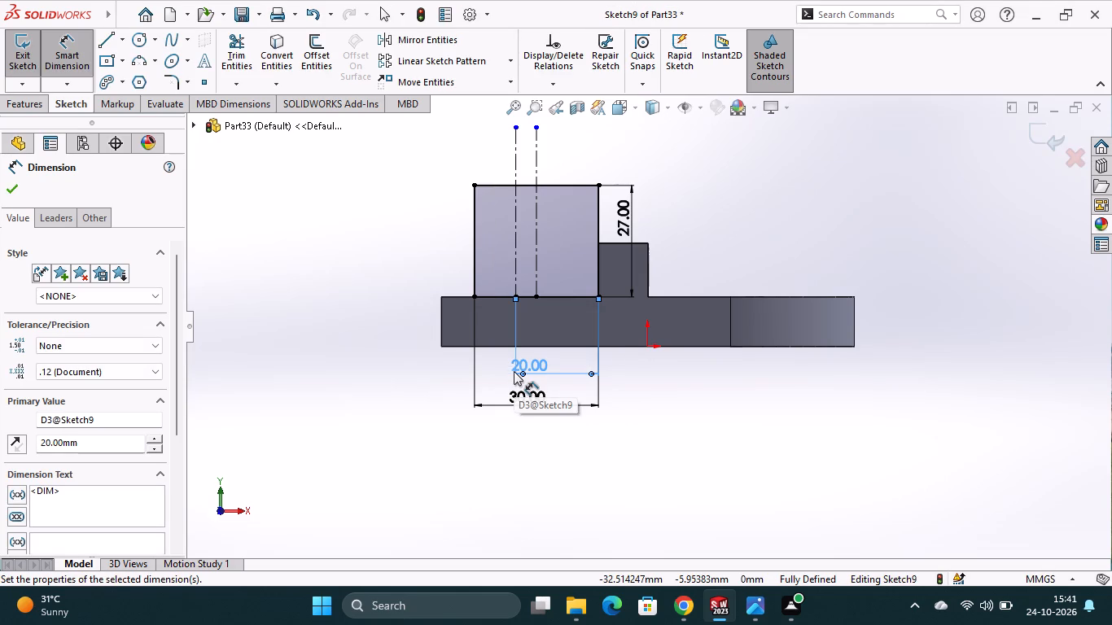
# Draw two concentric circles, about 30 mm and 17 mm in diameter, centred where the second centerline crosses the rectangle's top edge.
pyautogui.click(140, 38)
pyautogui.click(514, 185)
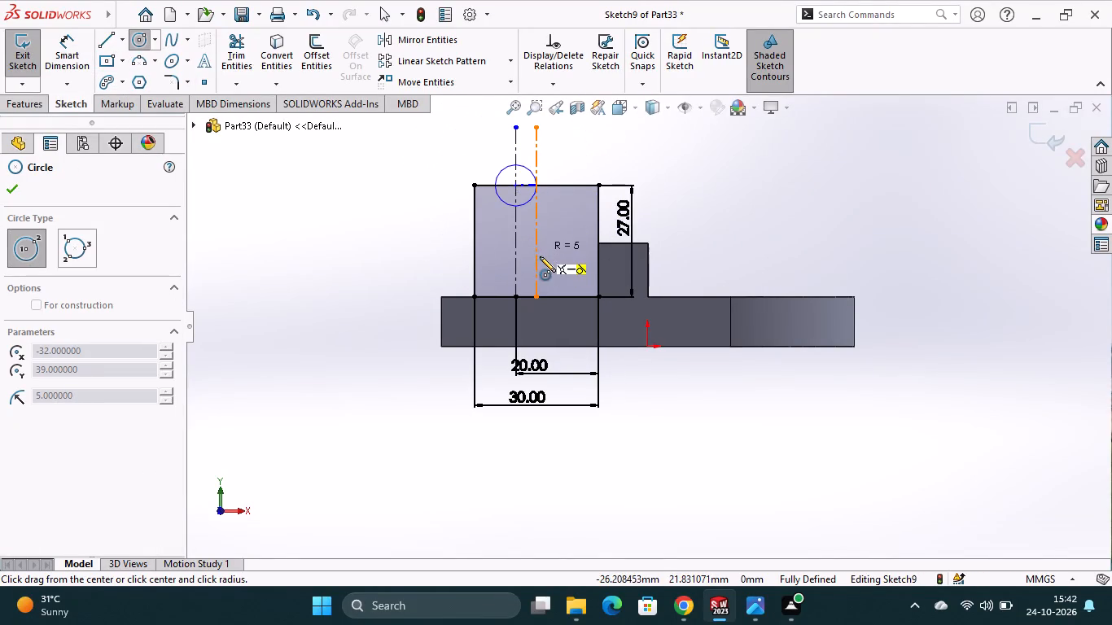
pyautogui.click(560, 229)
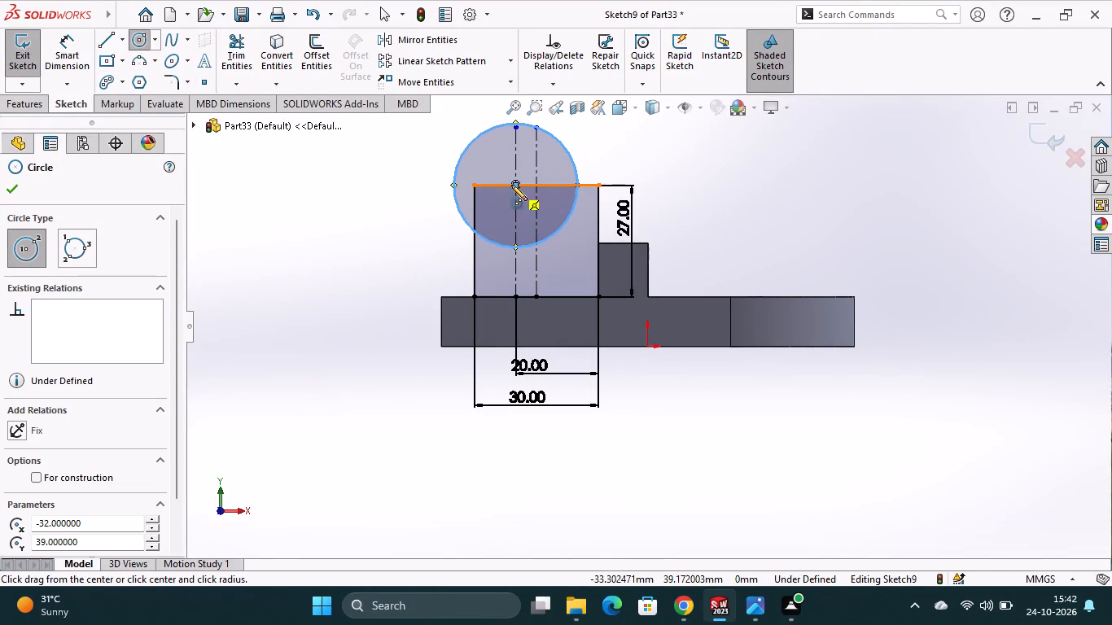
pyautogui.click(517, 187)
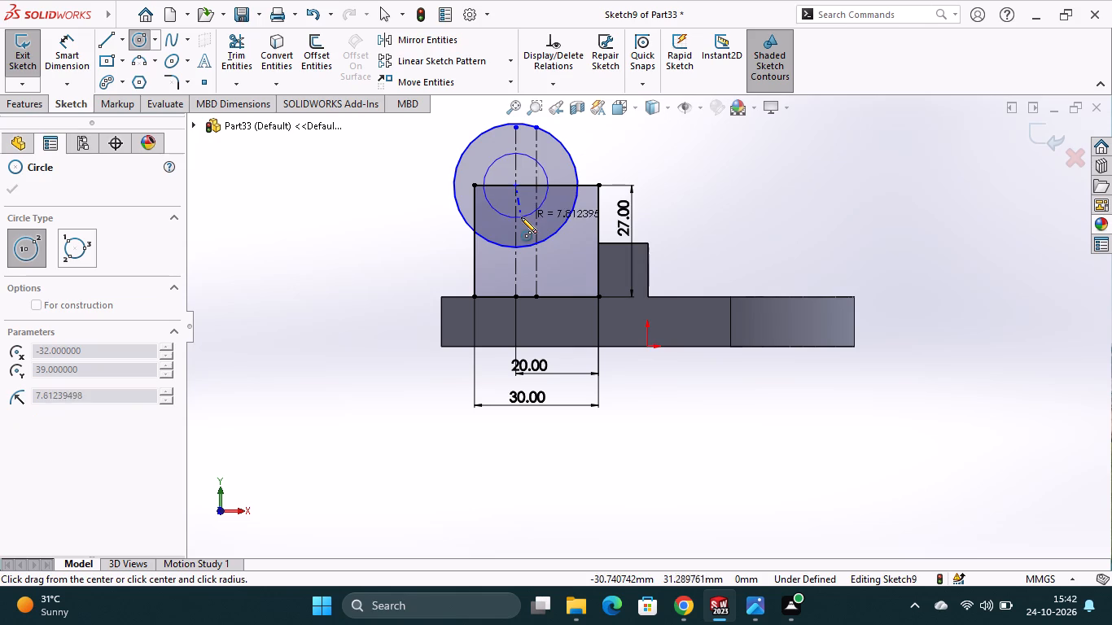
pyautogui.click(521, 220)
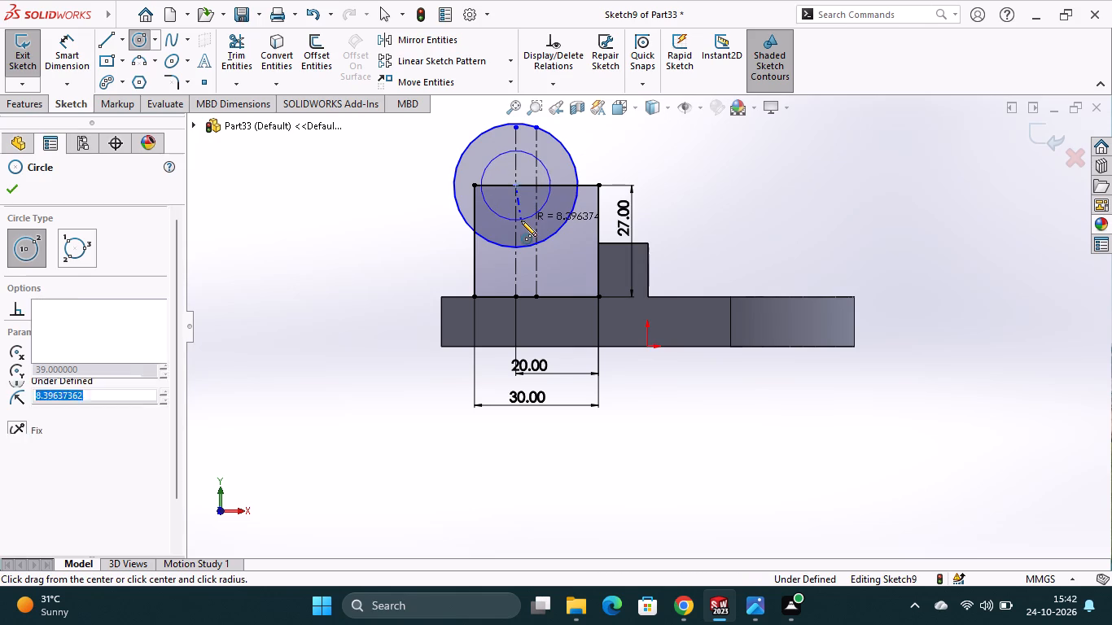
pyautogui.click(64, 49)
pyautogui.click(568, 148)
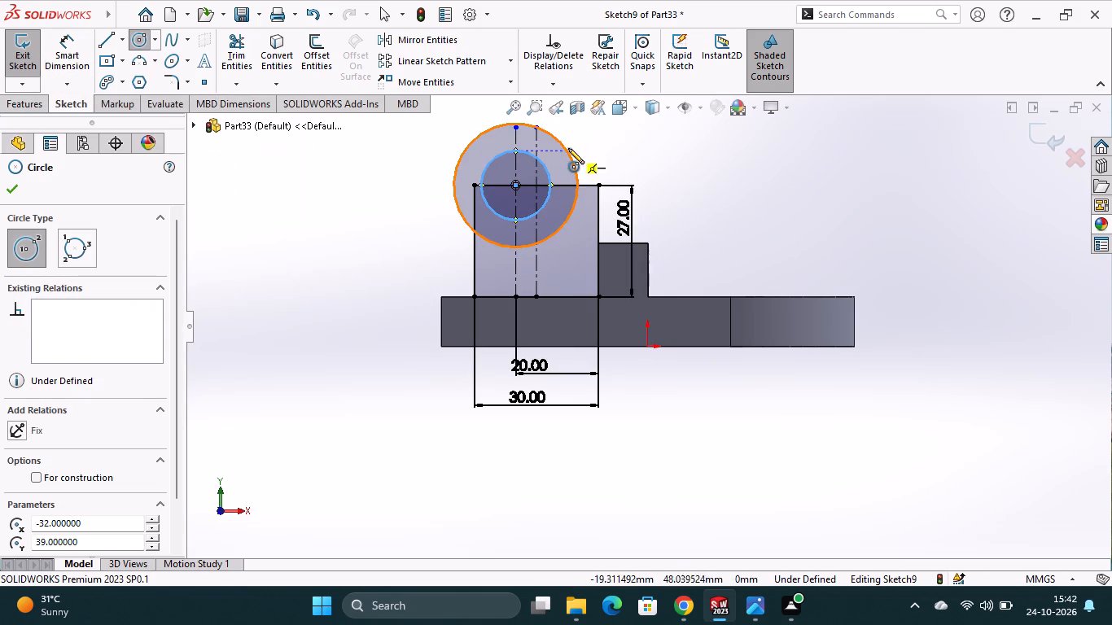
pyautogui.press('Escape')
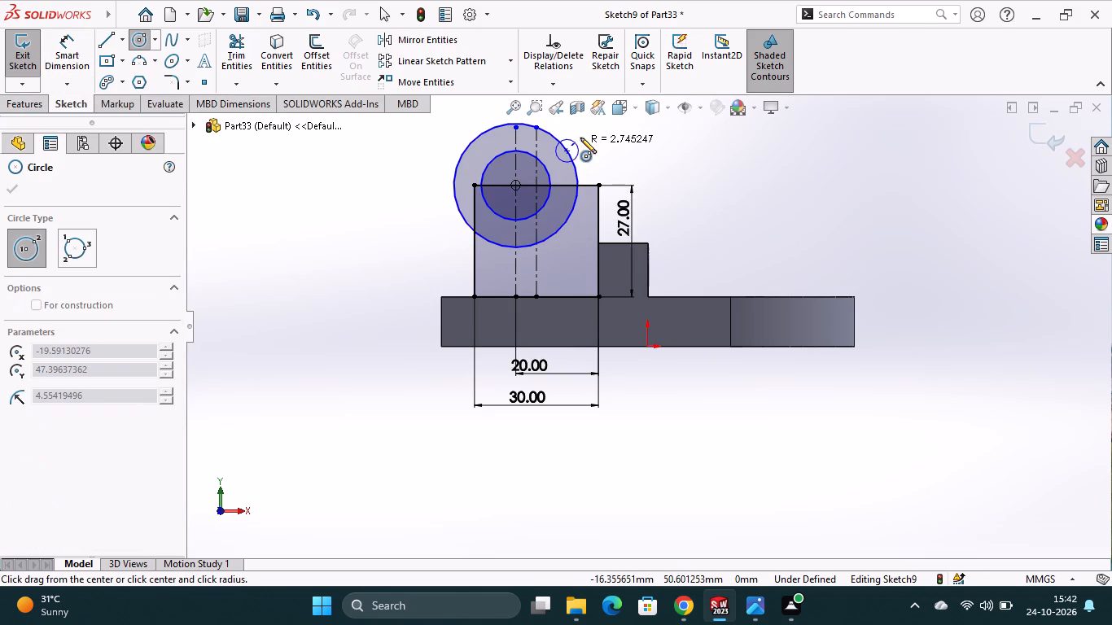
# Dimension the outer circle to 40 mm diameter and the inner circle to 18 mm diameter.
pyautogui.click(67, 43)
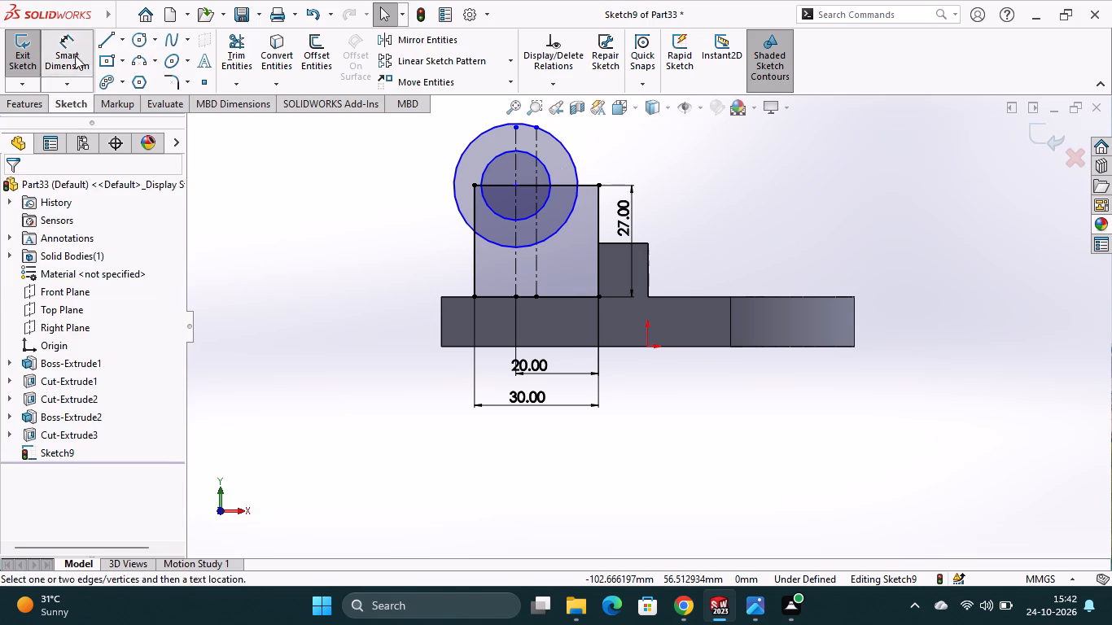
pyautogui.click(462, 218)
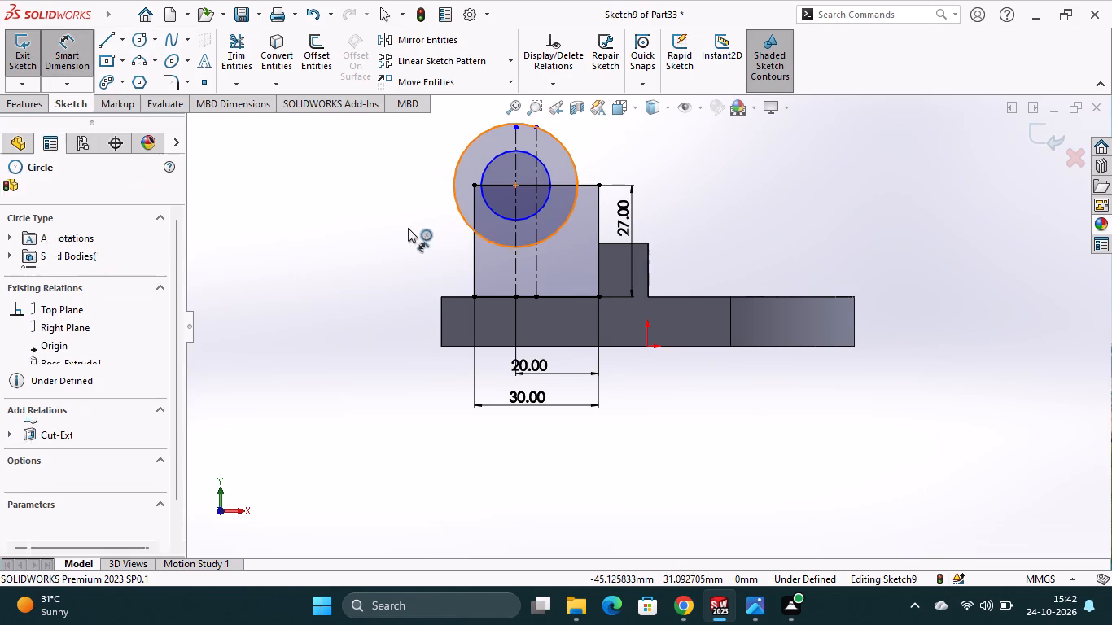
pyautogui.click(409, 221)
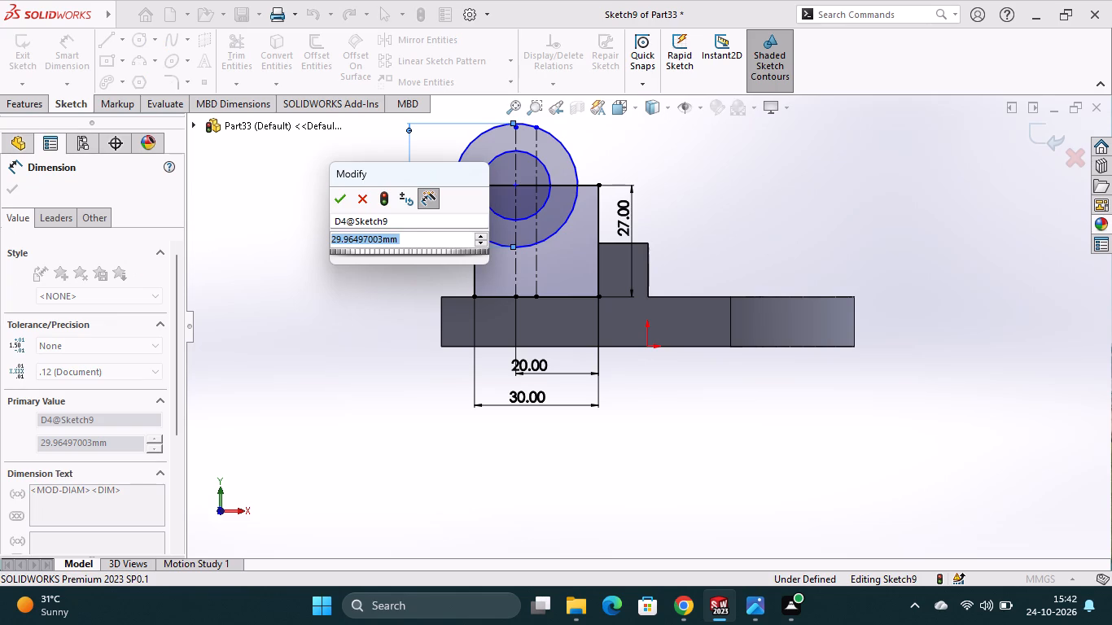
pyautogui.press('4')
pyautogui.press('0')
pyautogui.press('Return')
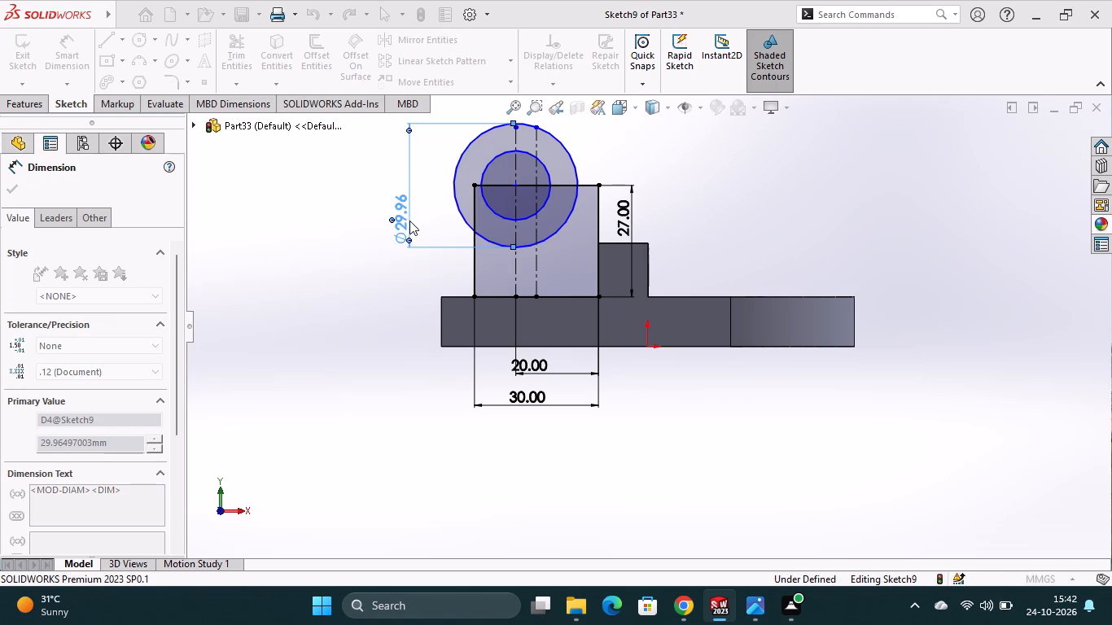
pyautogui.click(486, 163)
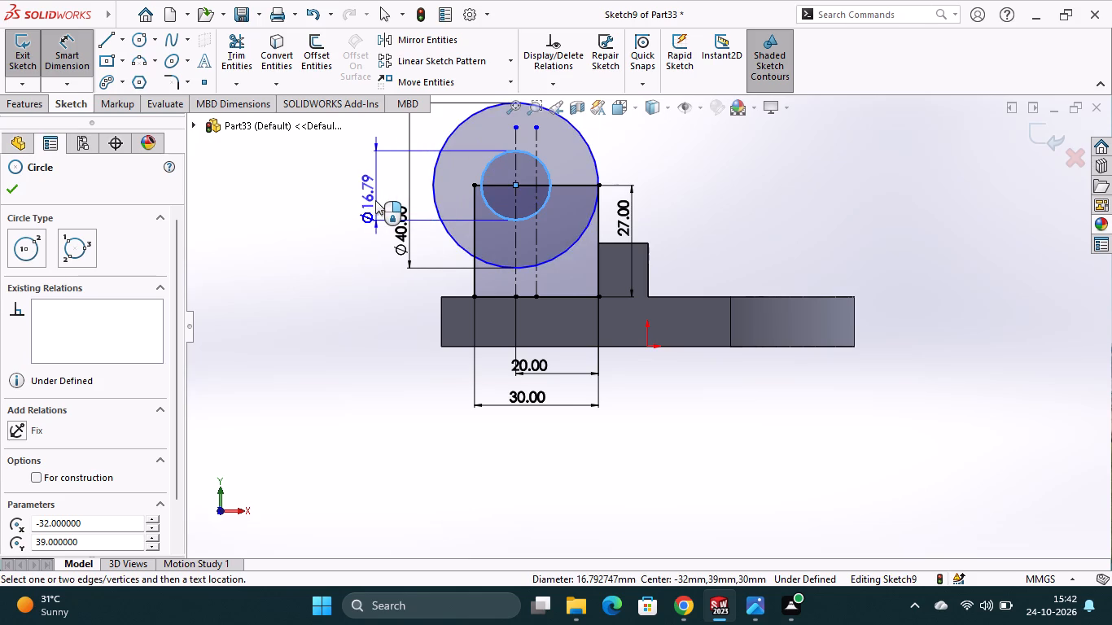
pyautogui.click(375, 200)
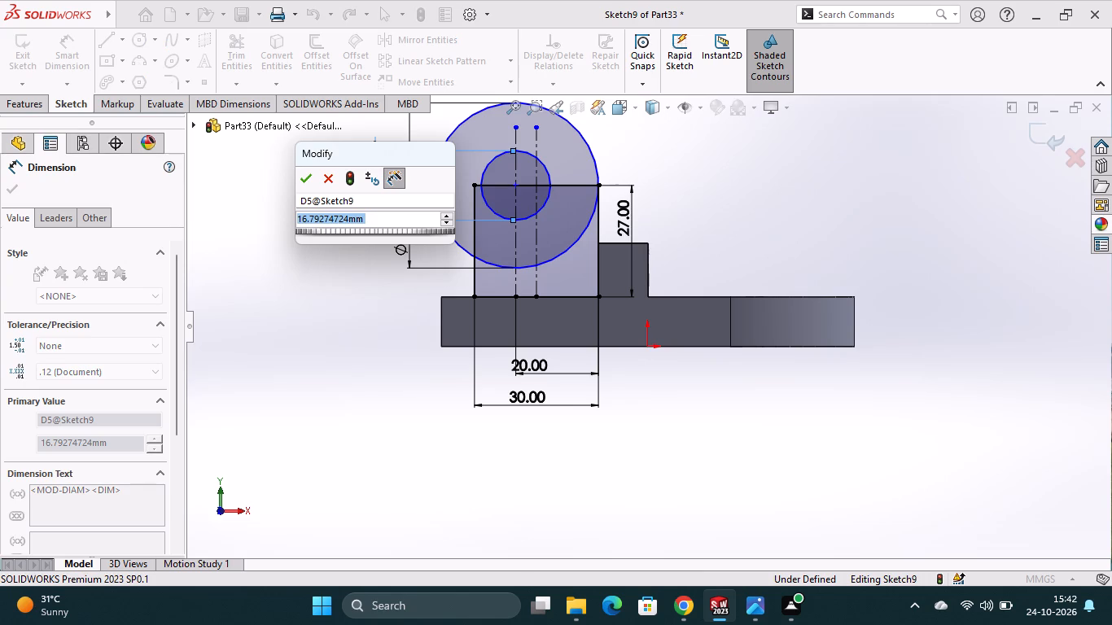
pyautogui.press('1')
pyautogui.press('8')
pyautogui.press('Return')
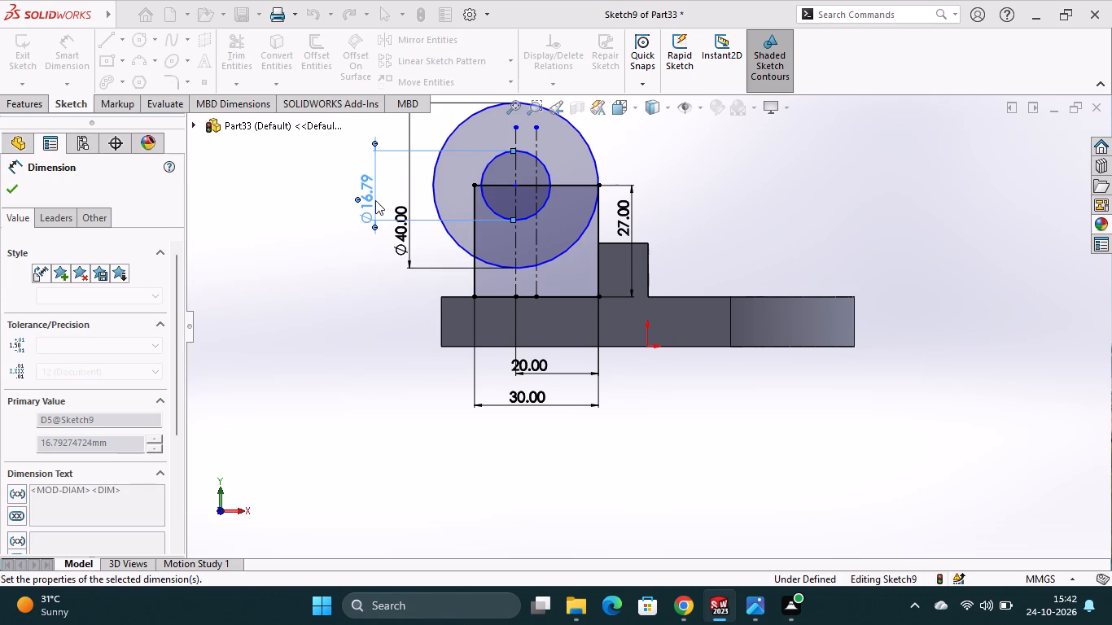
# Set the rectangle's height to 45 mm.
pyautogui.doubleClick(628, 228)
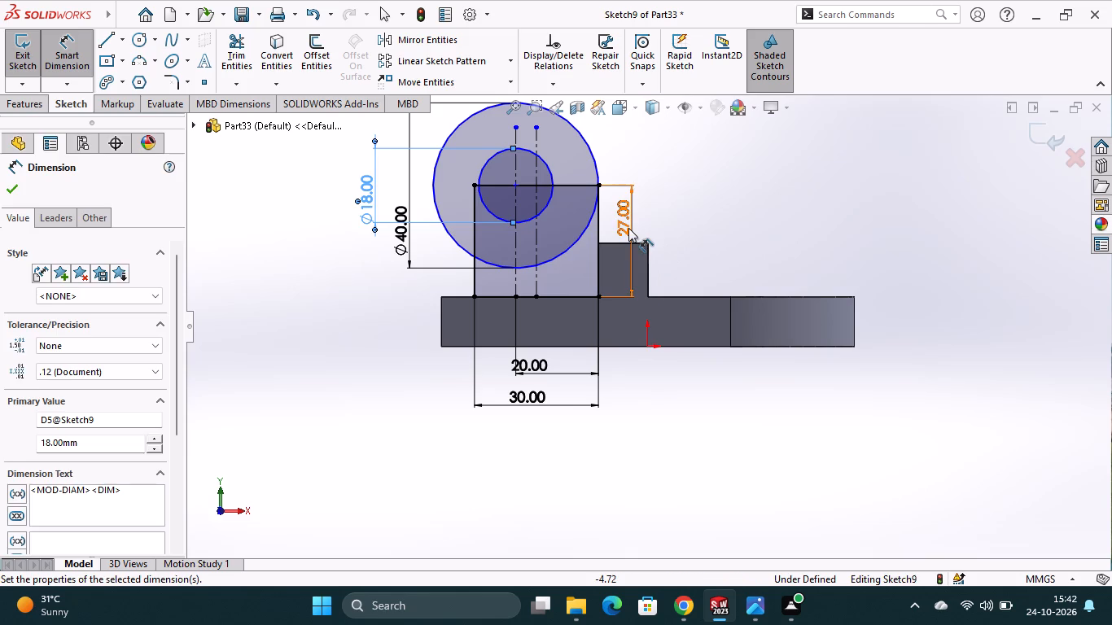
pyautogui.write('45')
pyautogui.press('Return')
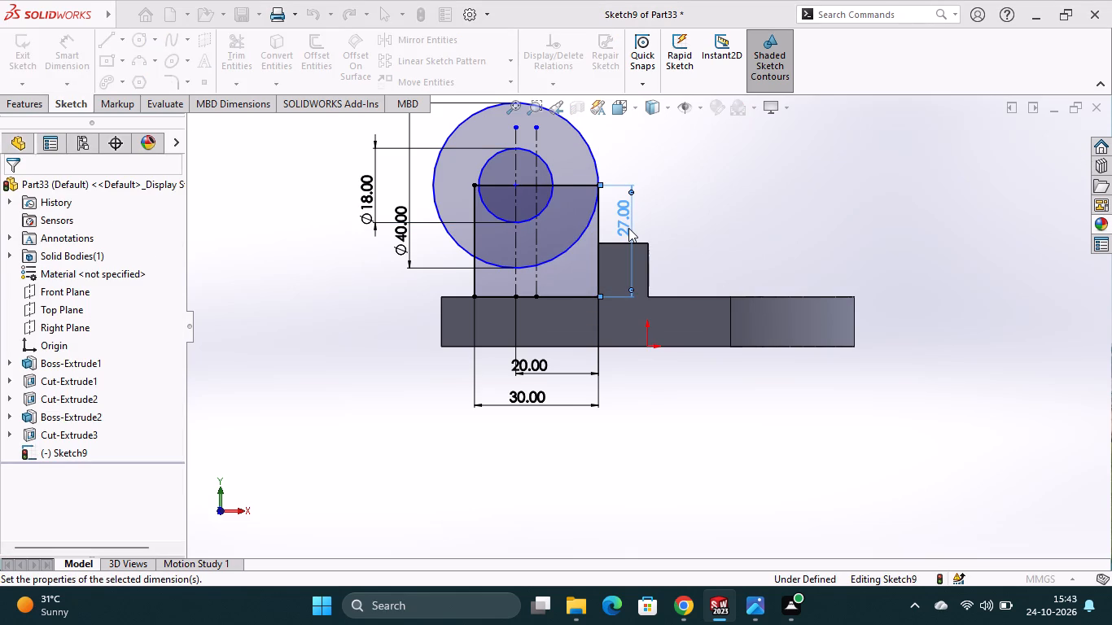
# Set the rectangle's height to 40 mm.
pyautogui.scroll(1, 628, 201)
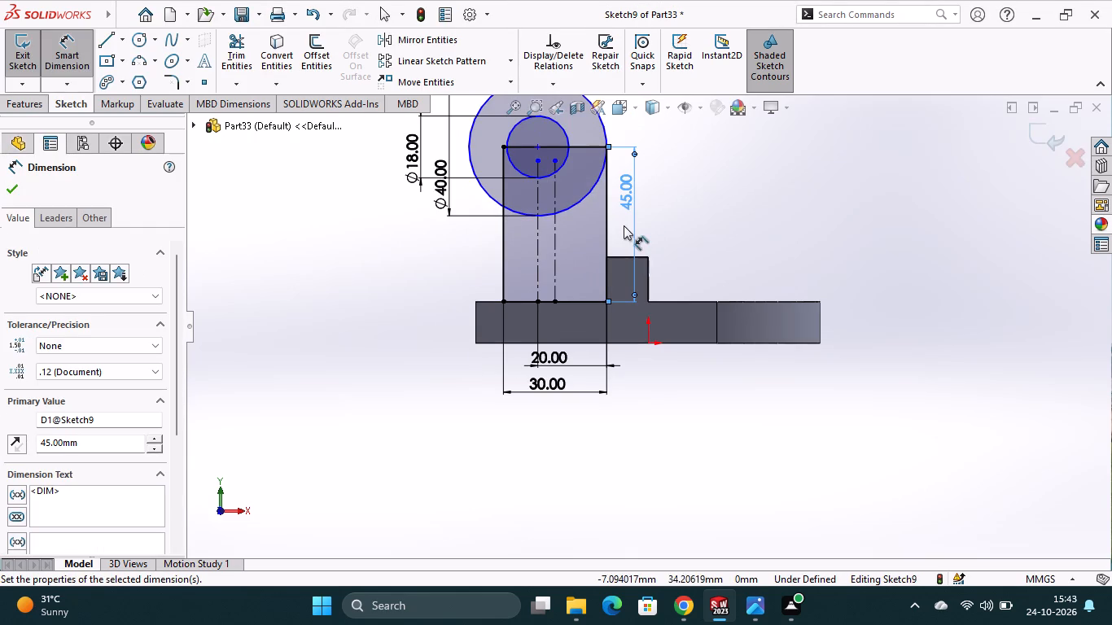
pyautogui.doubleClick(623, 192)
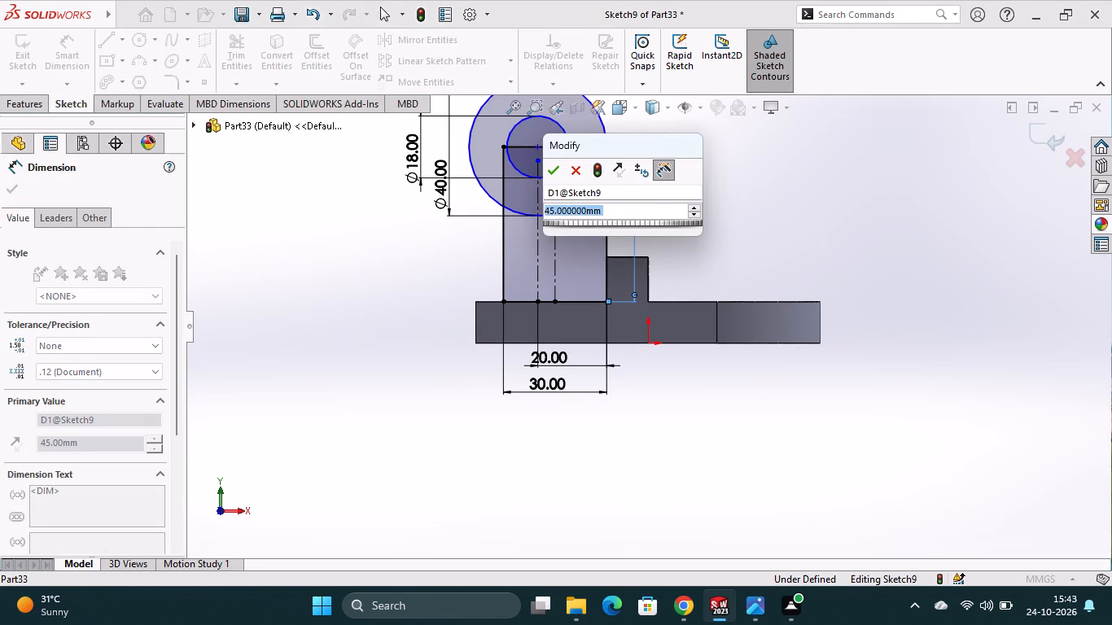
pyautogui.write('40')
pyautogui.press('Return')
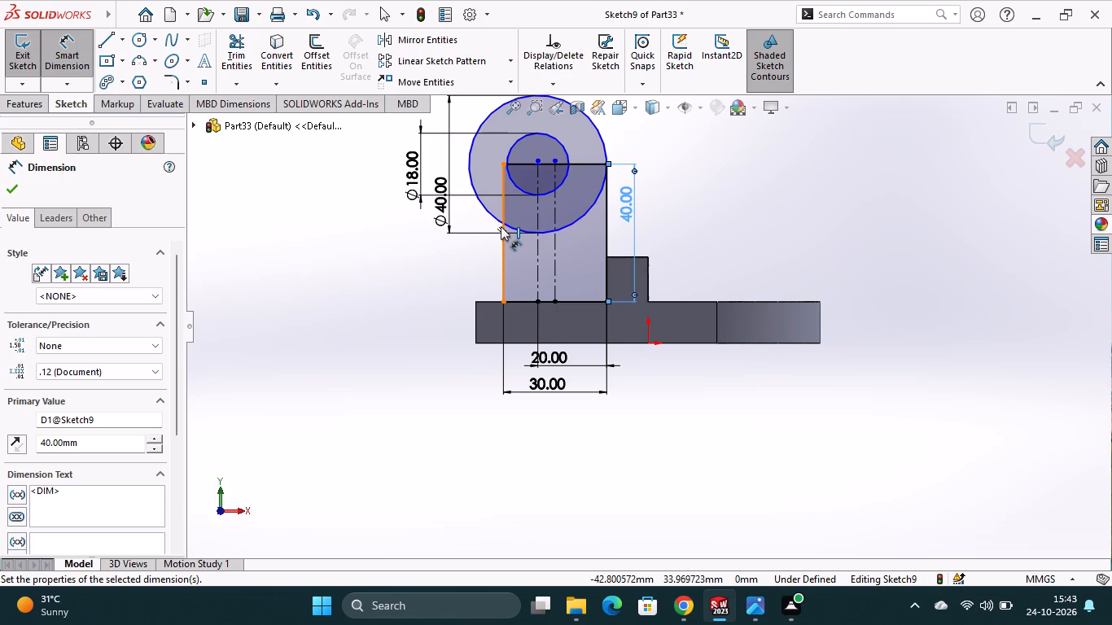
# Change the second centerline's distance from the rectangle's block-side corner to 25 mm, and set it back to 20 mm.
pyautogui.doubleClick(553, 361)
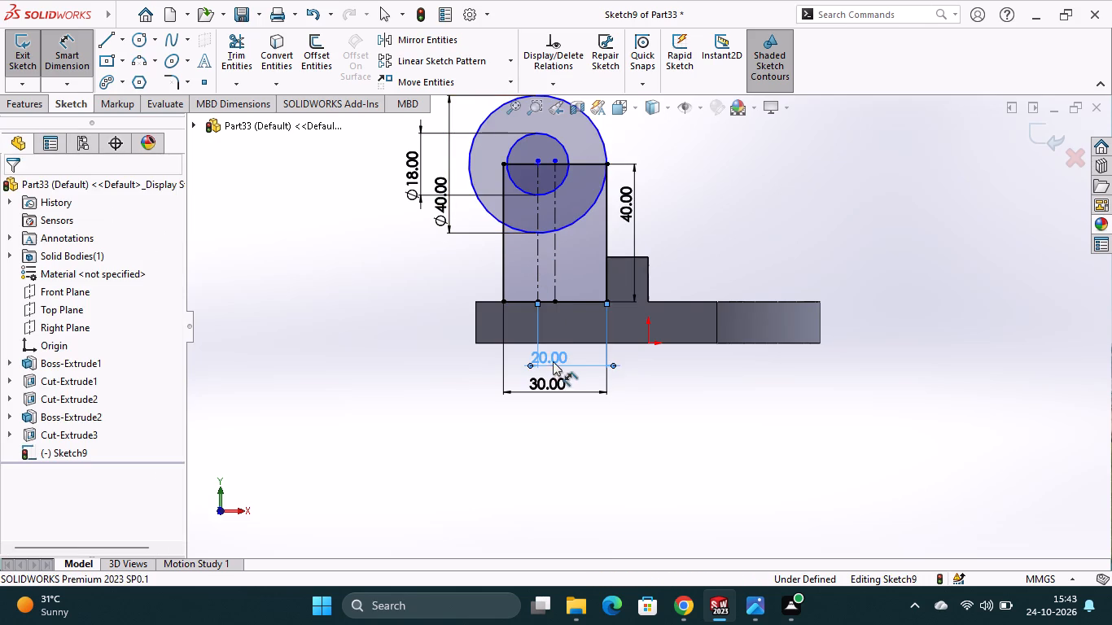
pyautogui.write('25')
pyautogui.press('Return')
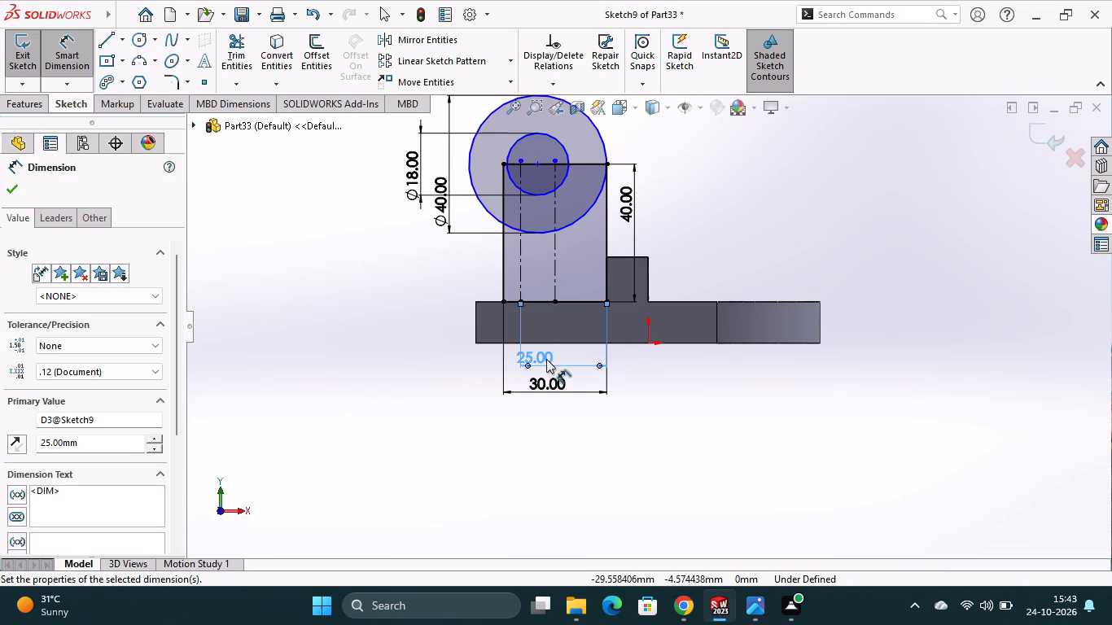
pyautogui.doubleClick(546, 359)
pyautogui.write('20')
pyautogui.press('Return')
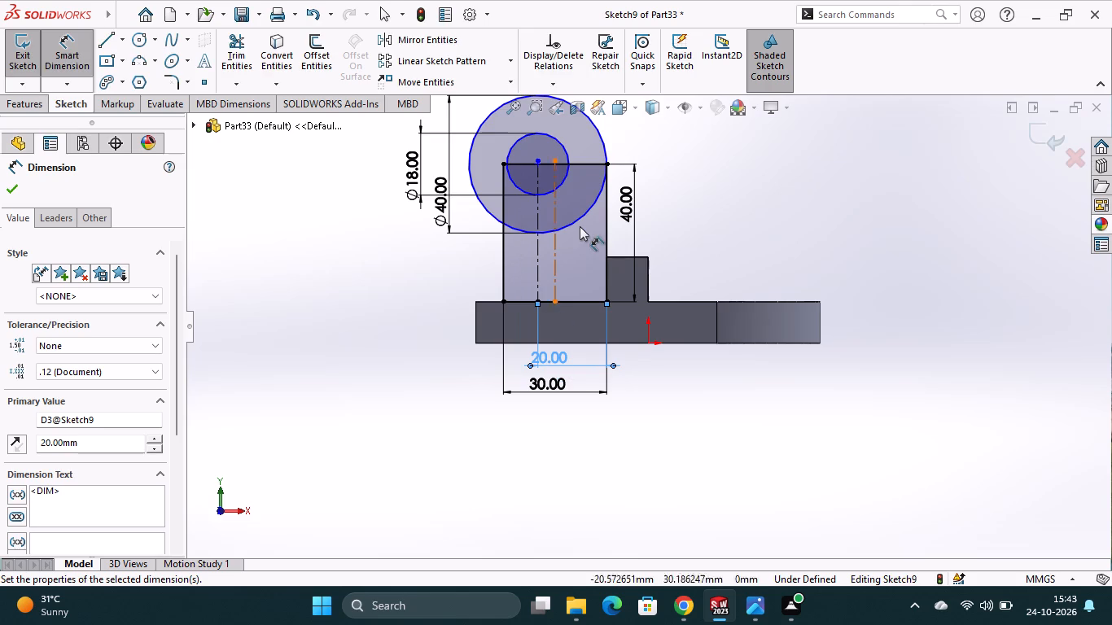
# Trim the 40 mm circle's arc inside the rectangle and the part of the rectangle's far side edge inside that circle.
pyautogui.click(238, 41)
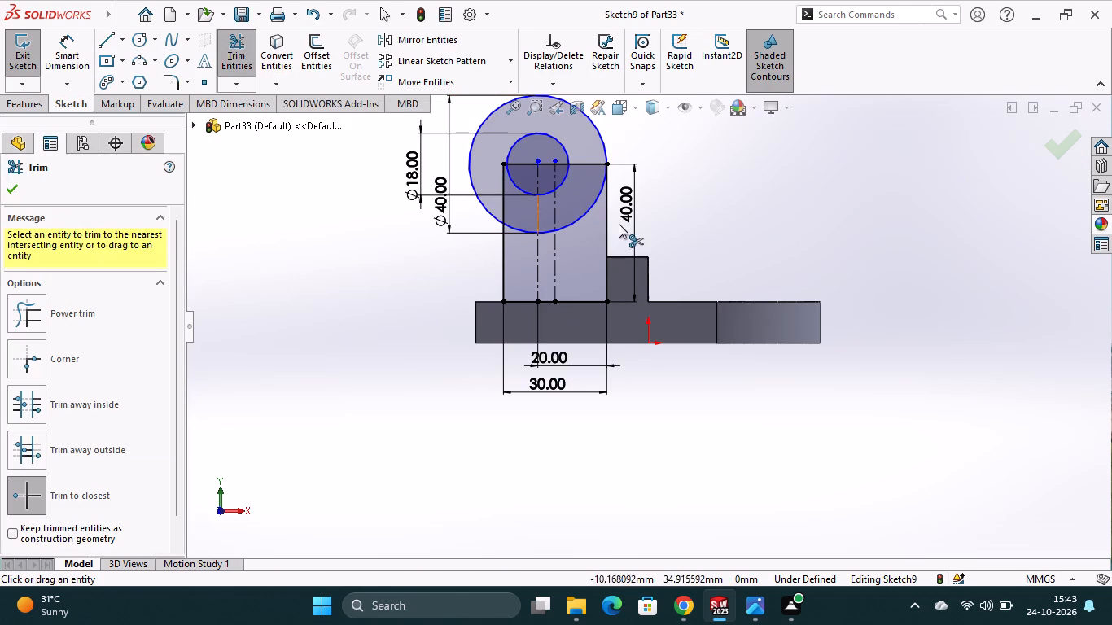
pyautogui.click(579, 215)
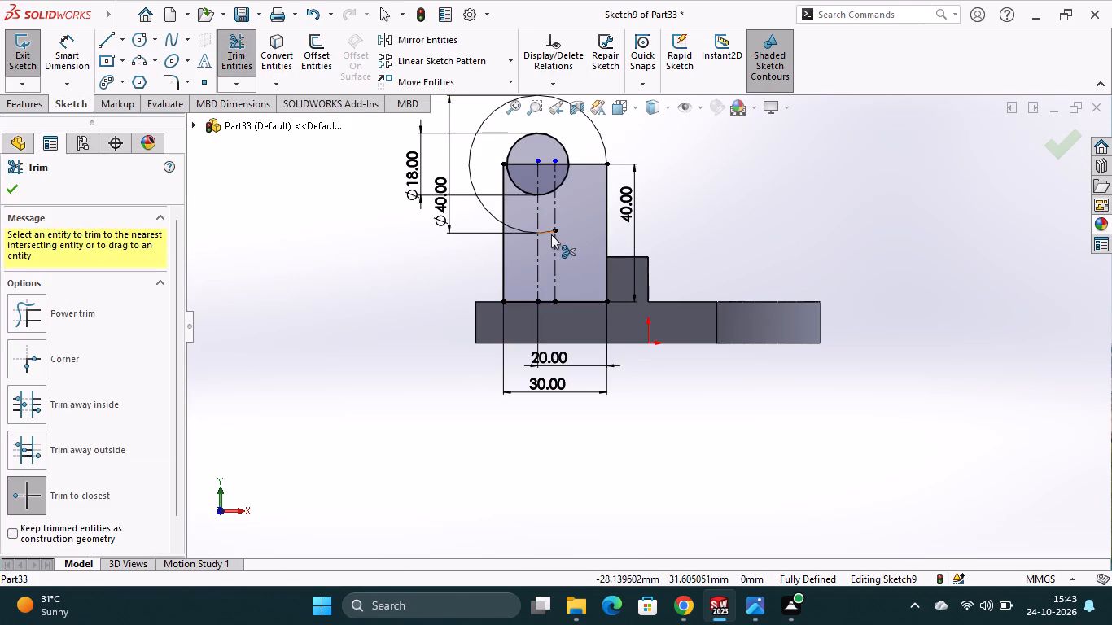
pyautogui.click(550, 234)
pyautogui.click(515, 227)
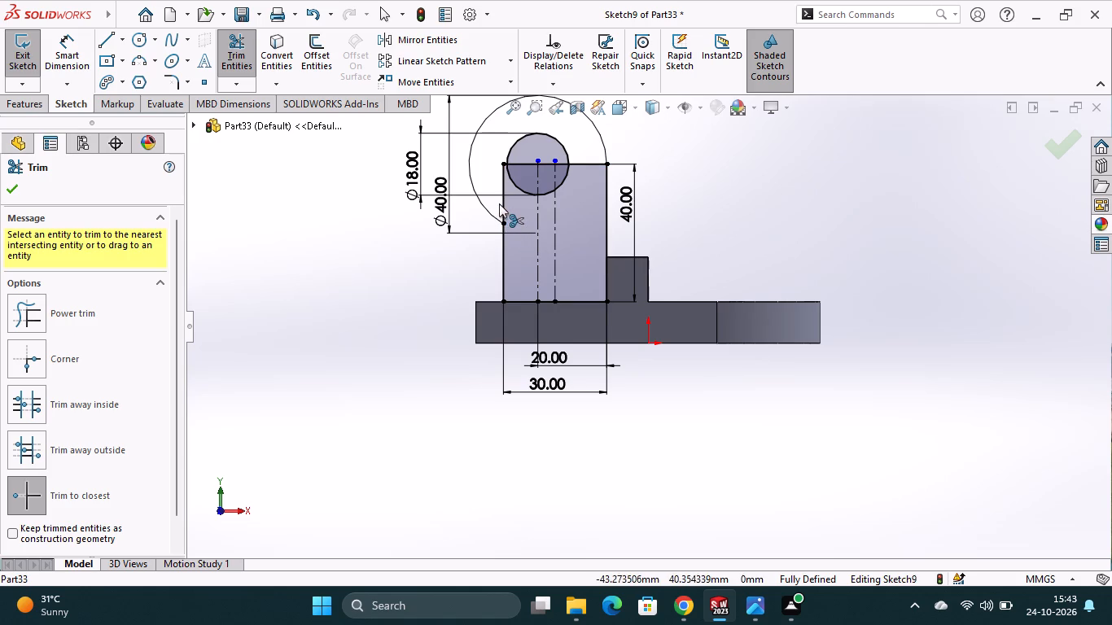
pyautogui.click(500, 203)
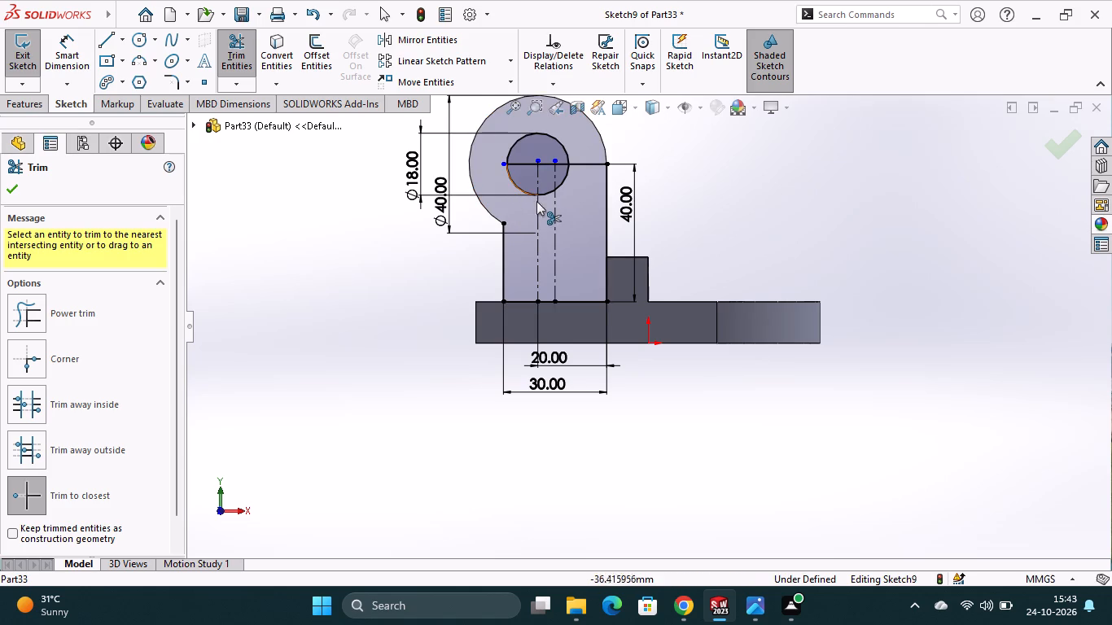
# Trim away all segments of the rectangle's top edge inside the 40 mm arc, including those across the 18 mm circle.
pyautogui.click(584, 167)
pyautogui.scroll(-3, 580, 168)
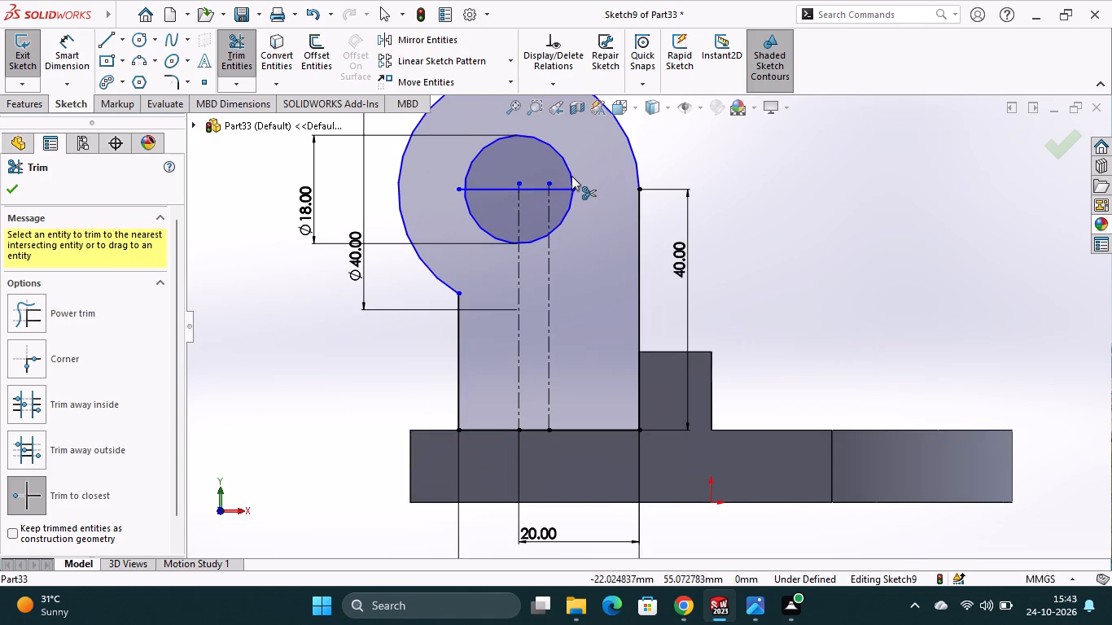
pyautogui.click(505, 191)
pyautogui.click(538, 191)
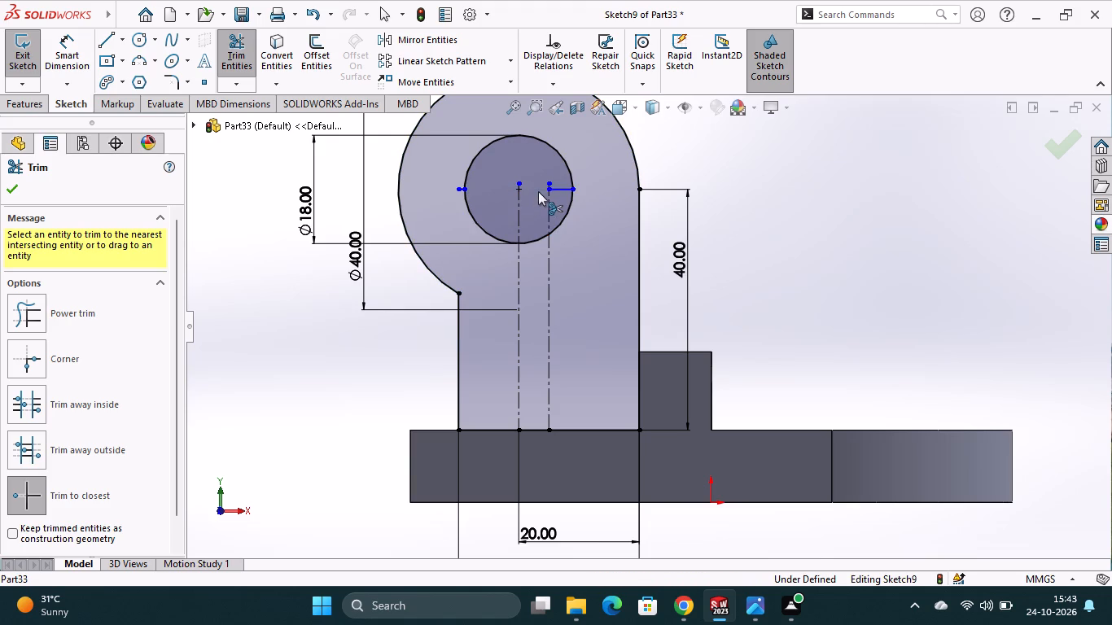
pyautogui.click(563, 192)
pyautogui.scroll(-3, 488, 193)
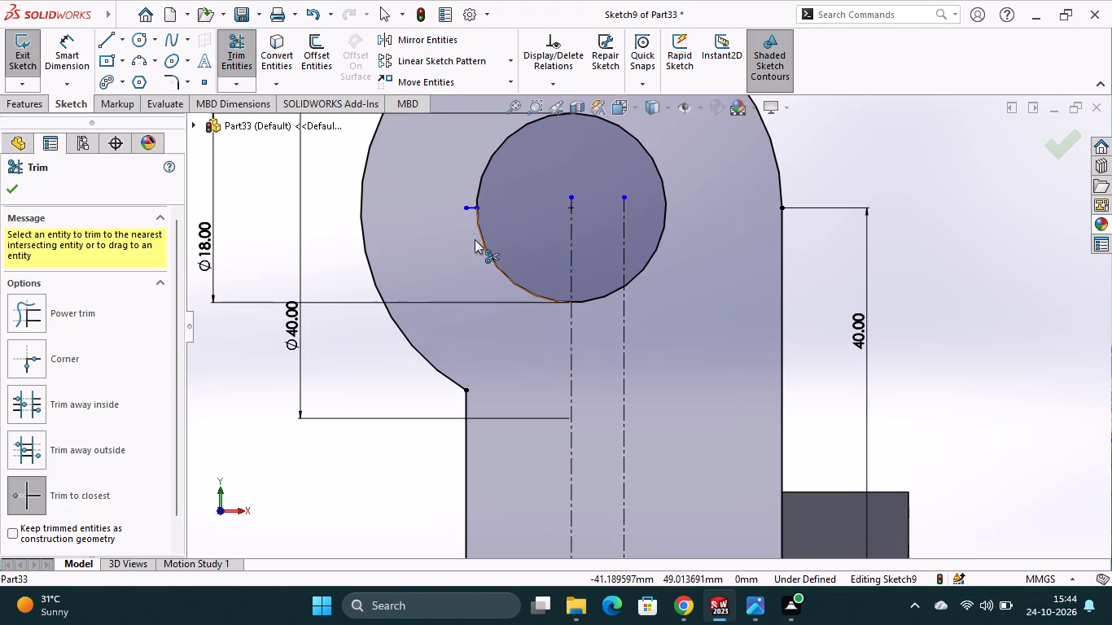
pyautogui.click(466, 206)
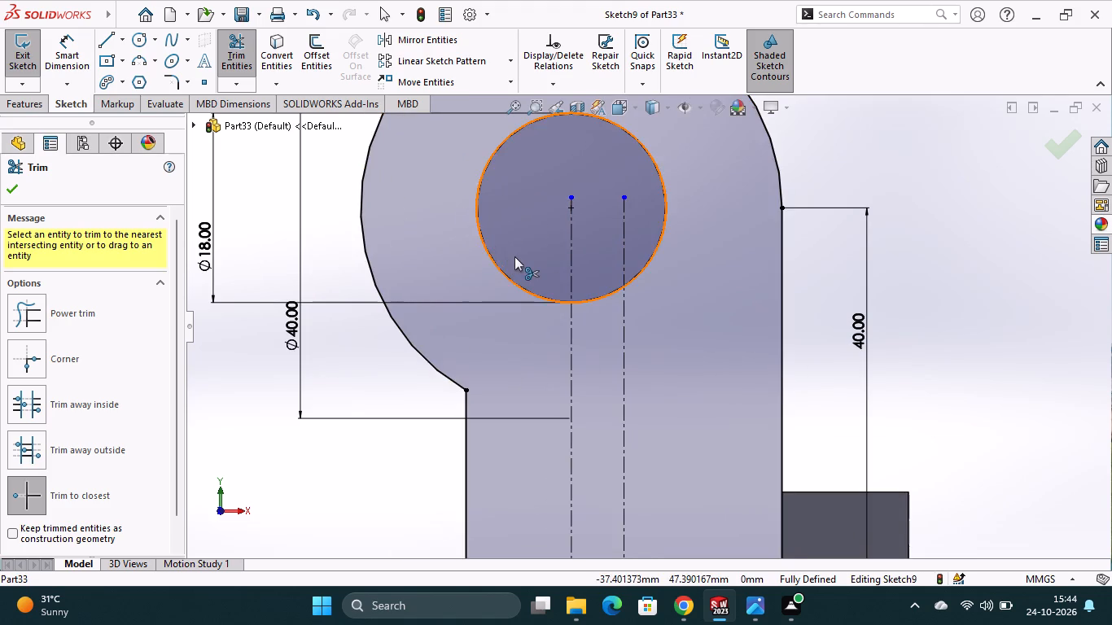
pyautogui.scroll(3, 514, 256)
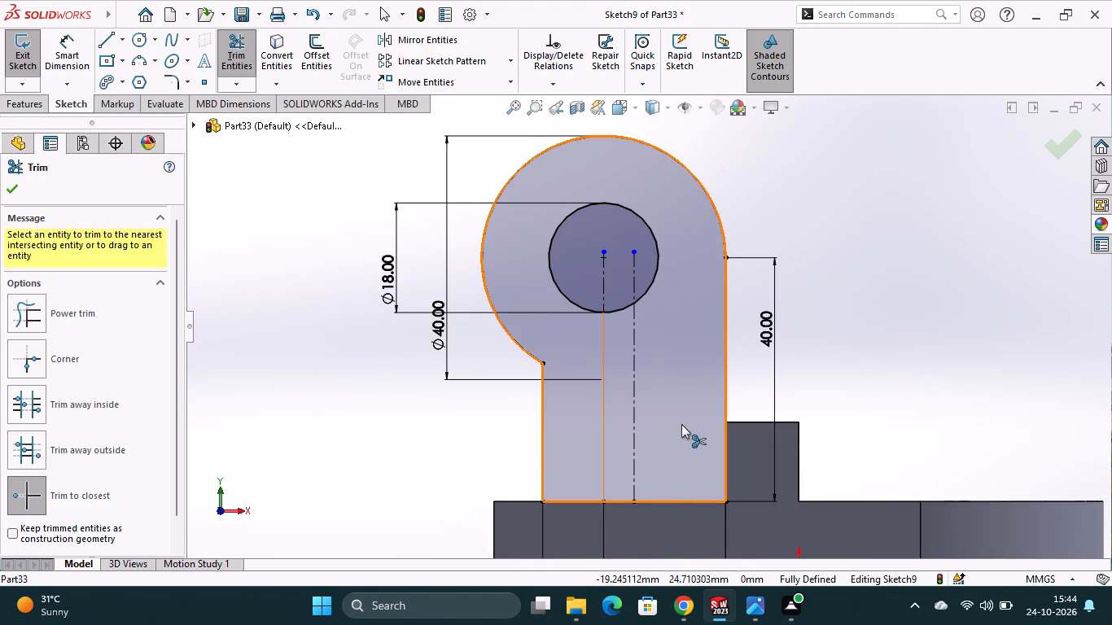
# Extrude the trimmed lug profile as a blind boss 7.5 mm deep, with the direction reversed toward the plate.
pyautogui.scroll(1, 663, 429)
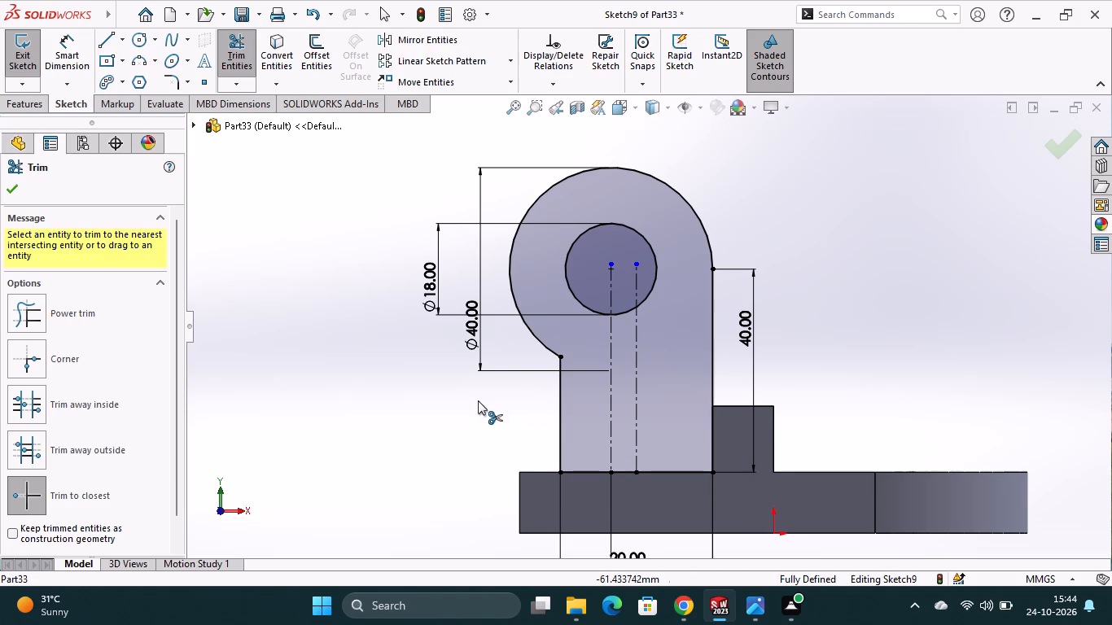
pyautogui.click(23, 107)
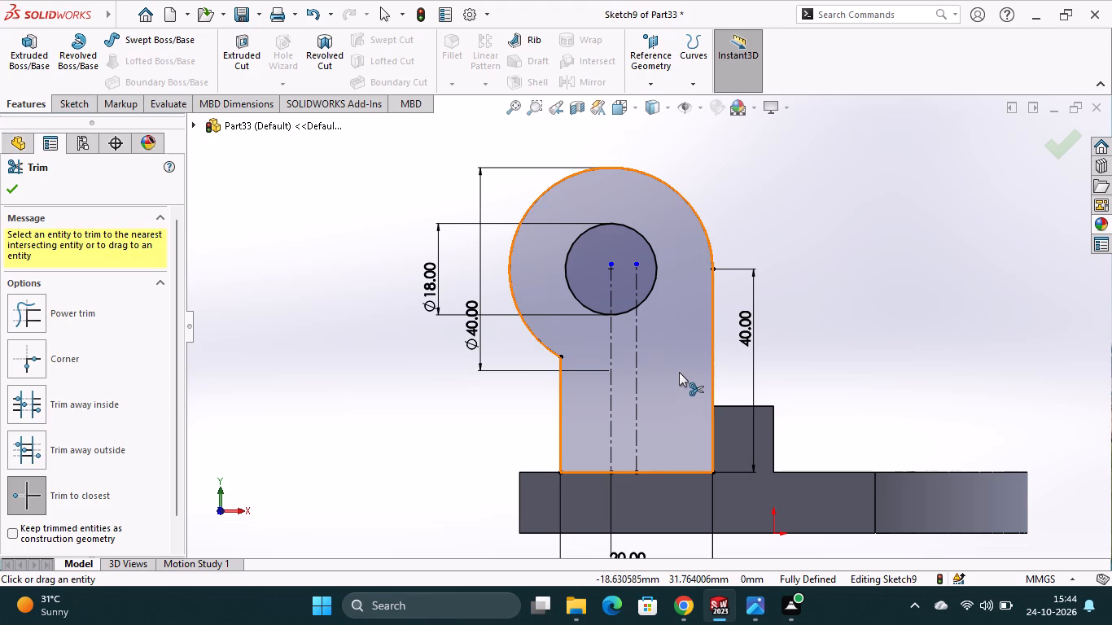
pyautogui.click(677, 372)
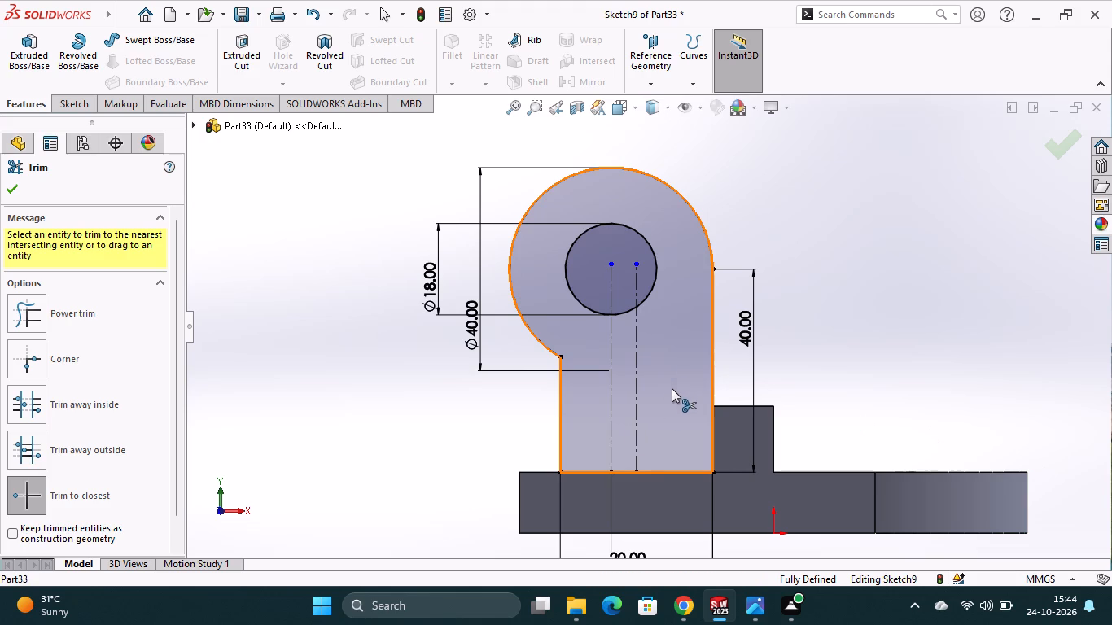
pyautogui.click(24, 64)
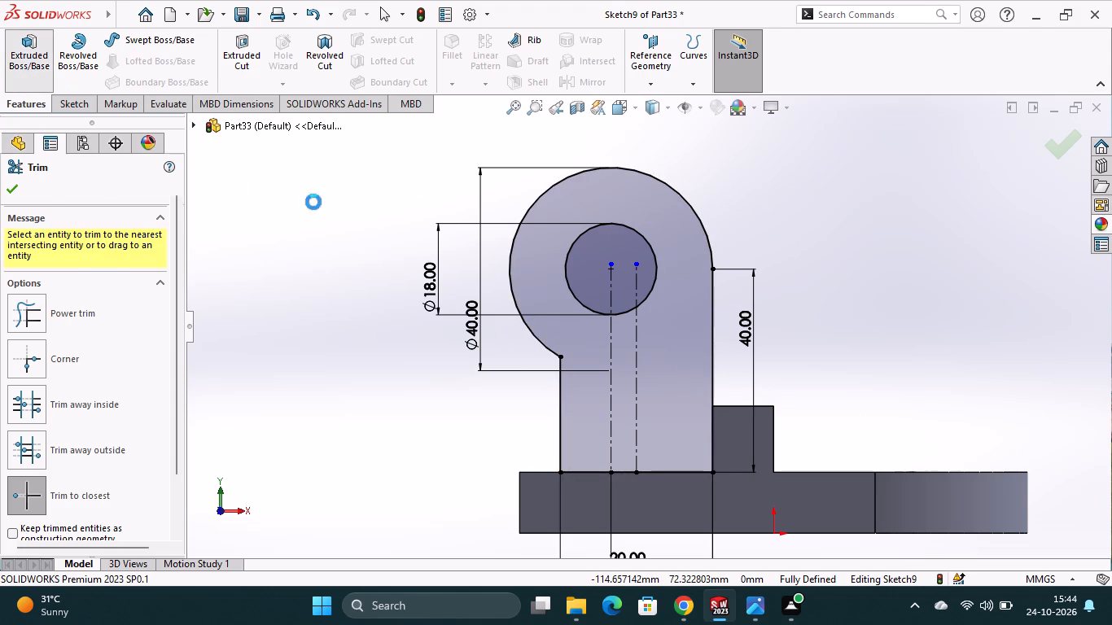
pyautogui.click(558, 255)
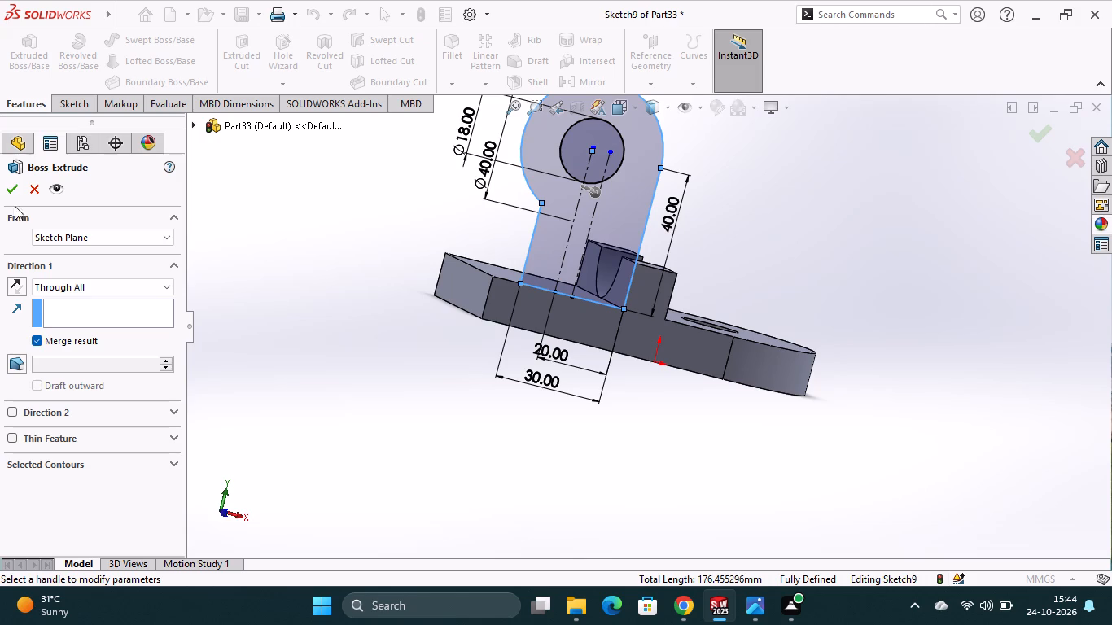
pyautogui.click(16, 283)
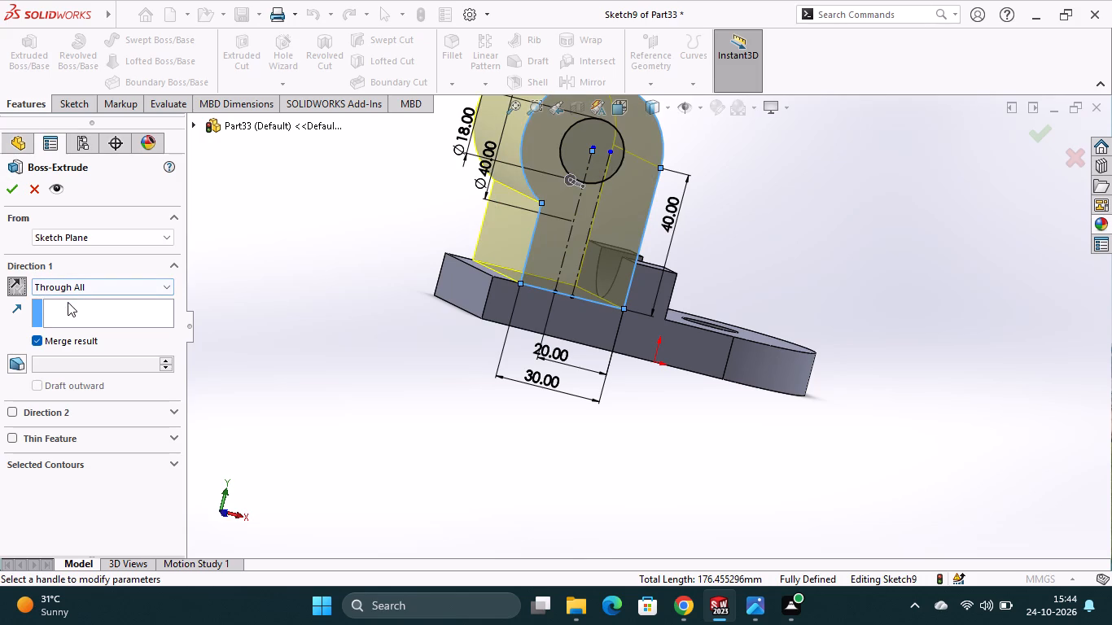
pyautogui.click(81, 295)
pyautogui.click(81, 301)
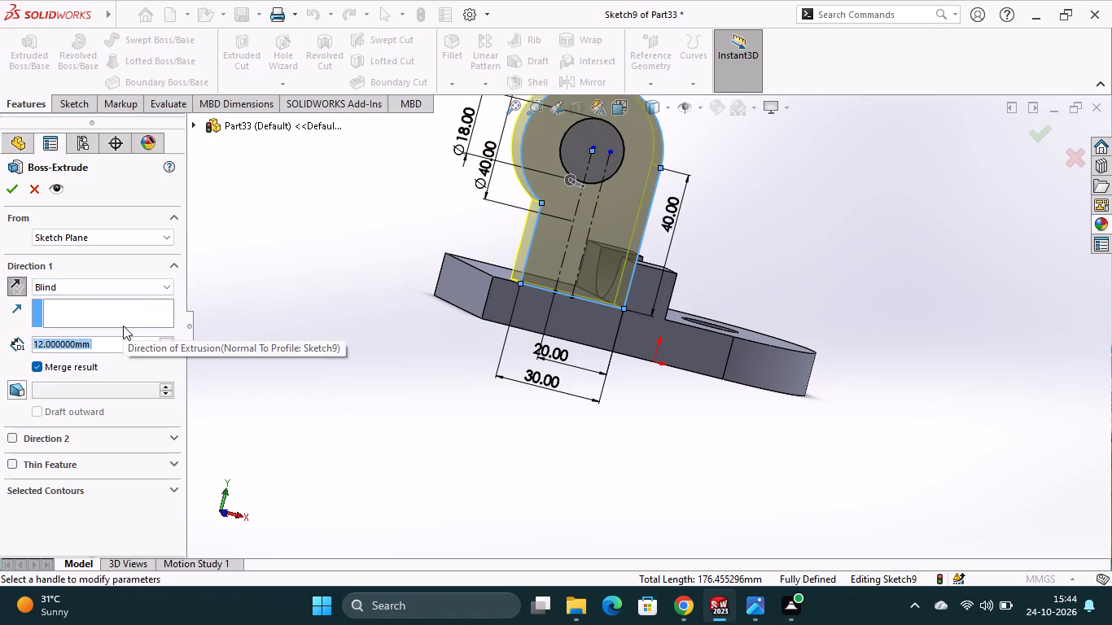
pyautogui.write('7.5')
pyautogui.press('Return')
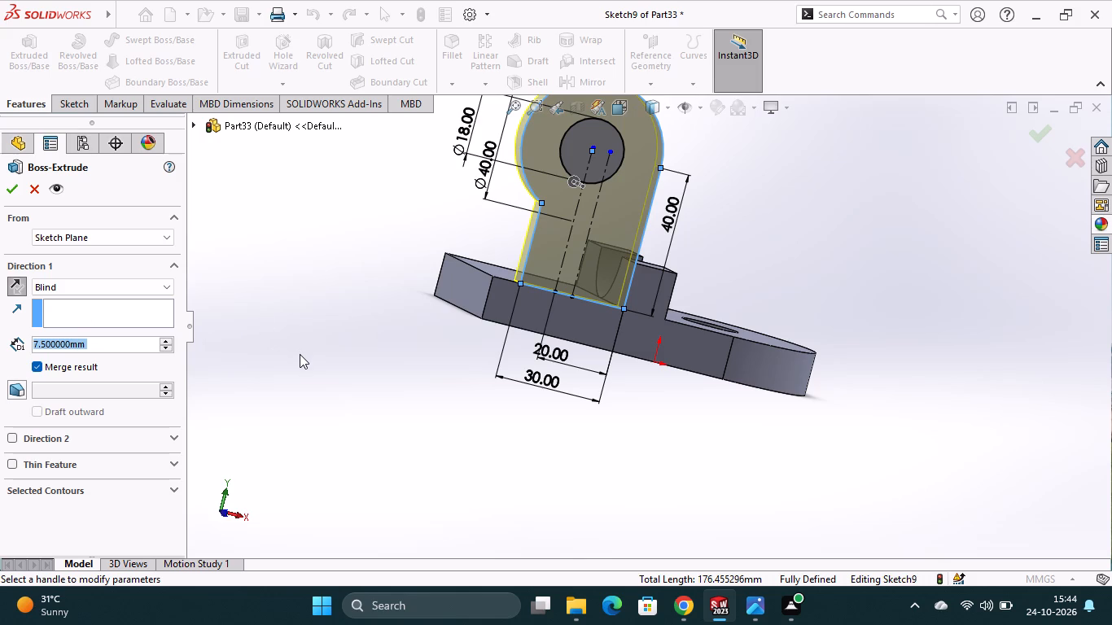
pyautogui.click(15, 195)
pyautogui.click(425, 391)
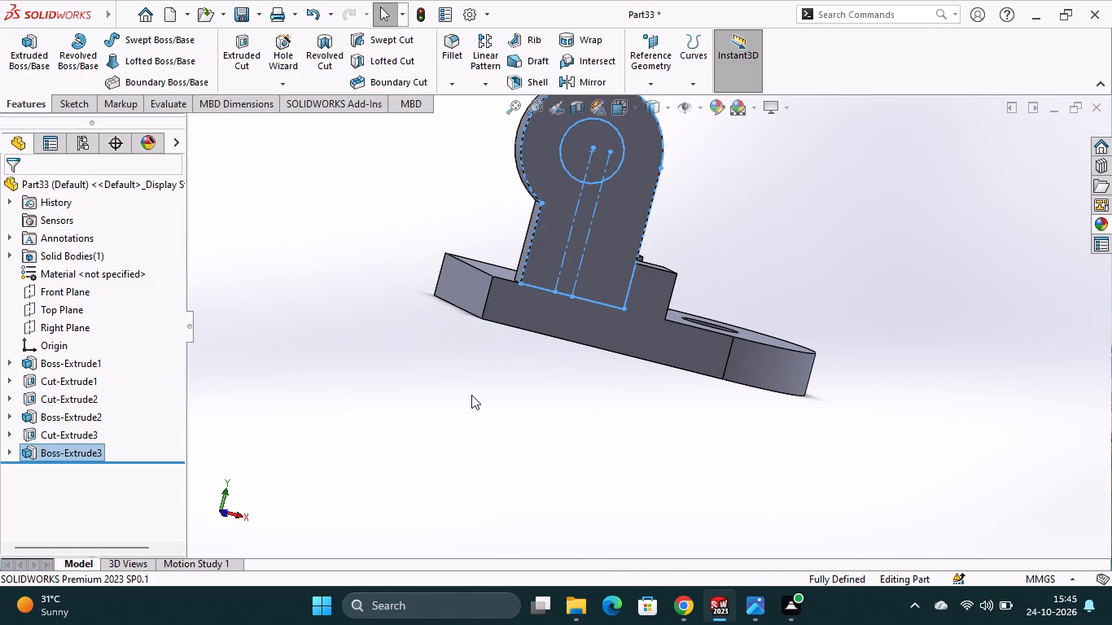
# Start a sketch on the lug's flat outer face and draw a circle about 20 mm in diameter, centred on the rounded head.
pyautogui.moveTo(478, 395); pyautogui.dragTo(569, 479, button='middle')
pyautogui.moveTo(520, 411); pyautogui.dragTo(463, 400, button='middle')
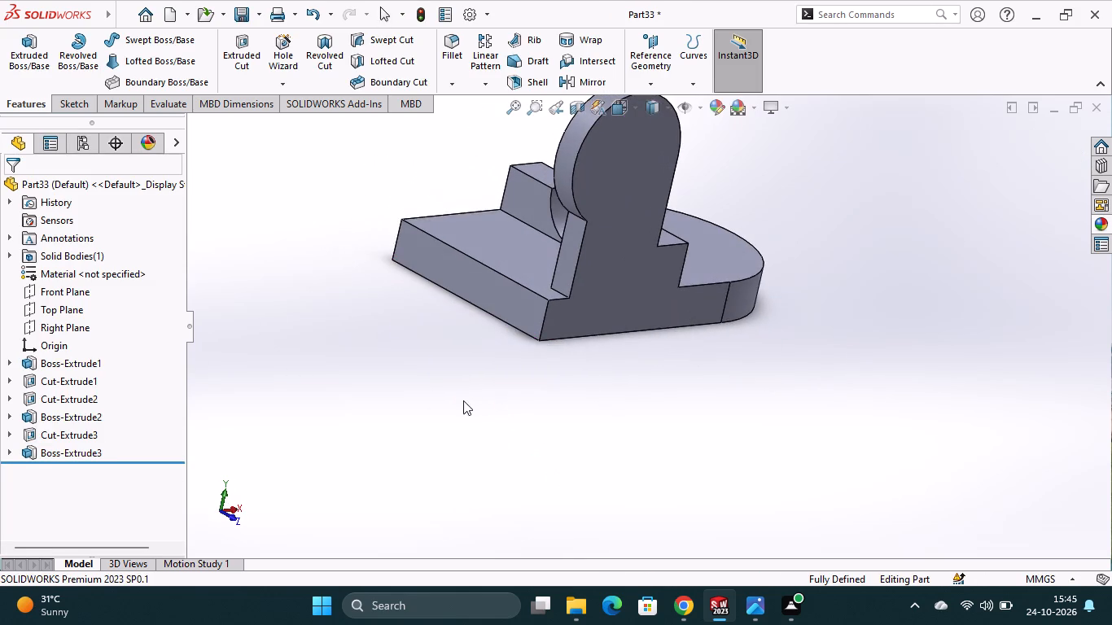
pyautogui.scroll(1, 587, 409)
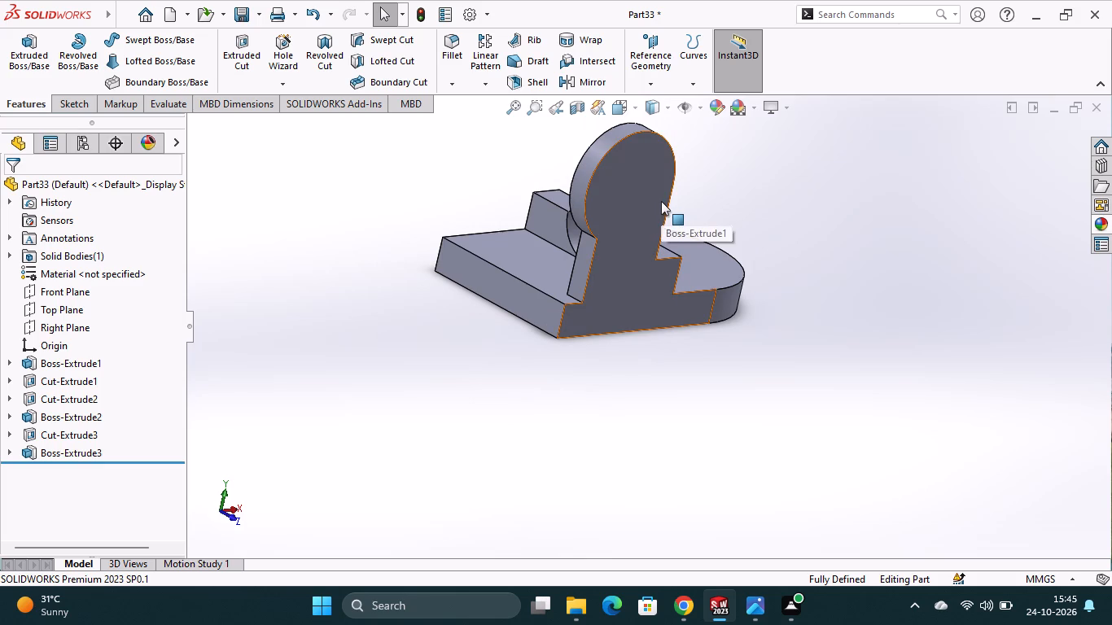
pyautogui.click(624, 190)
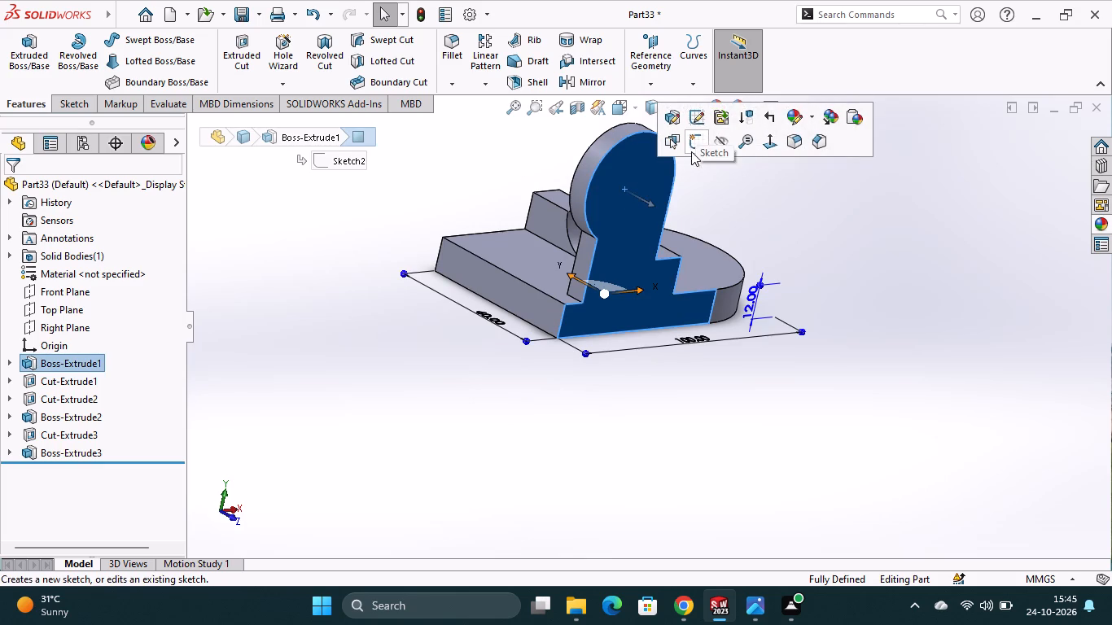
pyautogui.click(694, 146)
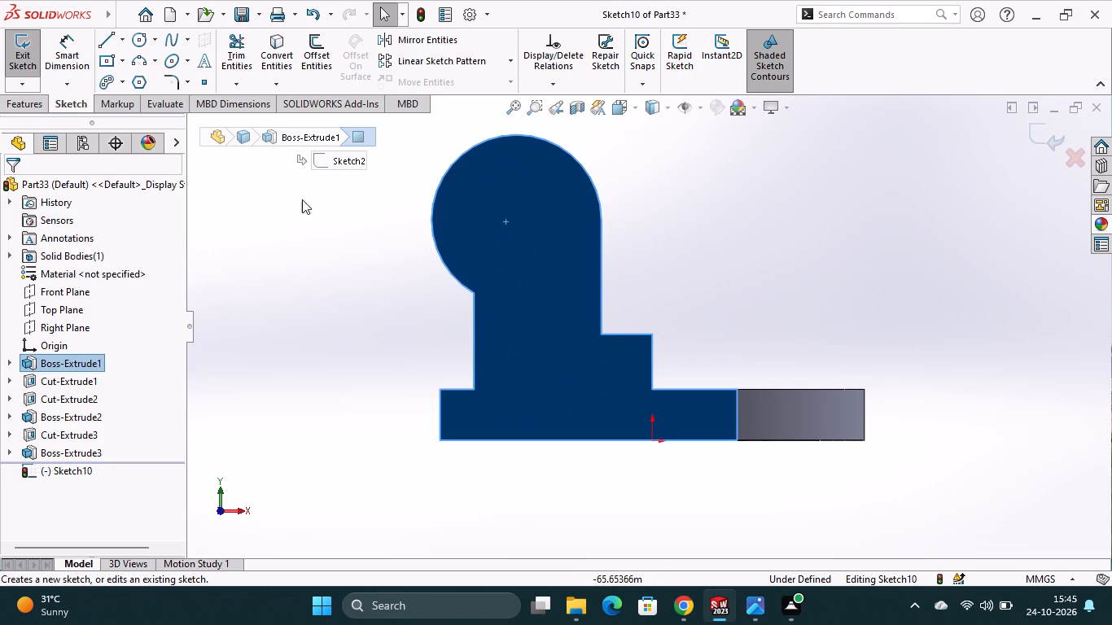
pyautogui.click(138, 40)
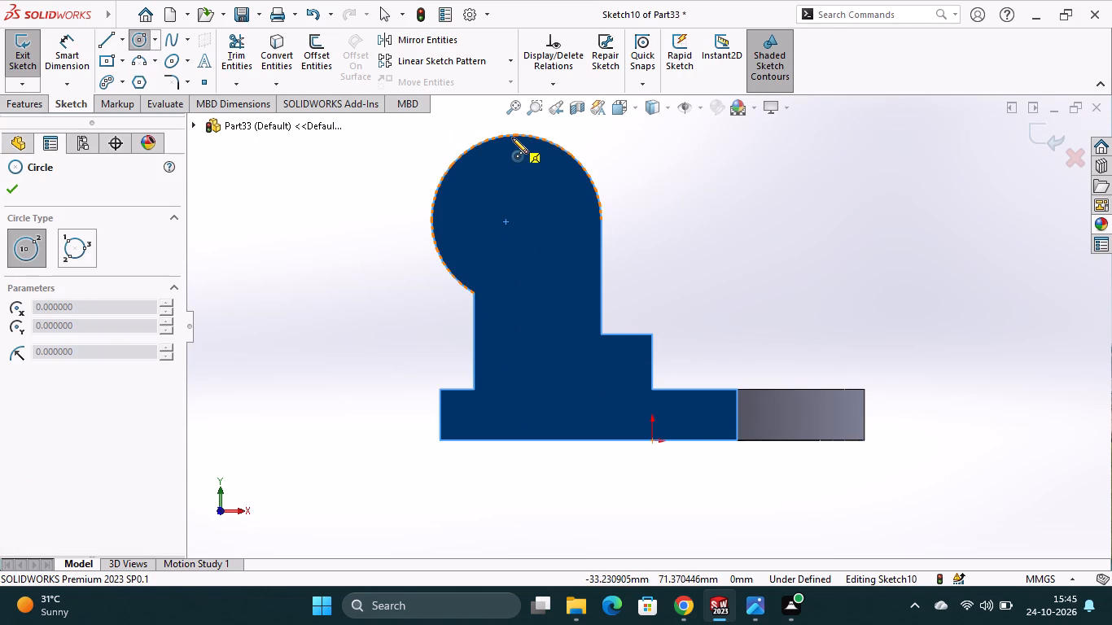
pyautogui.click(518, 219)
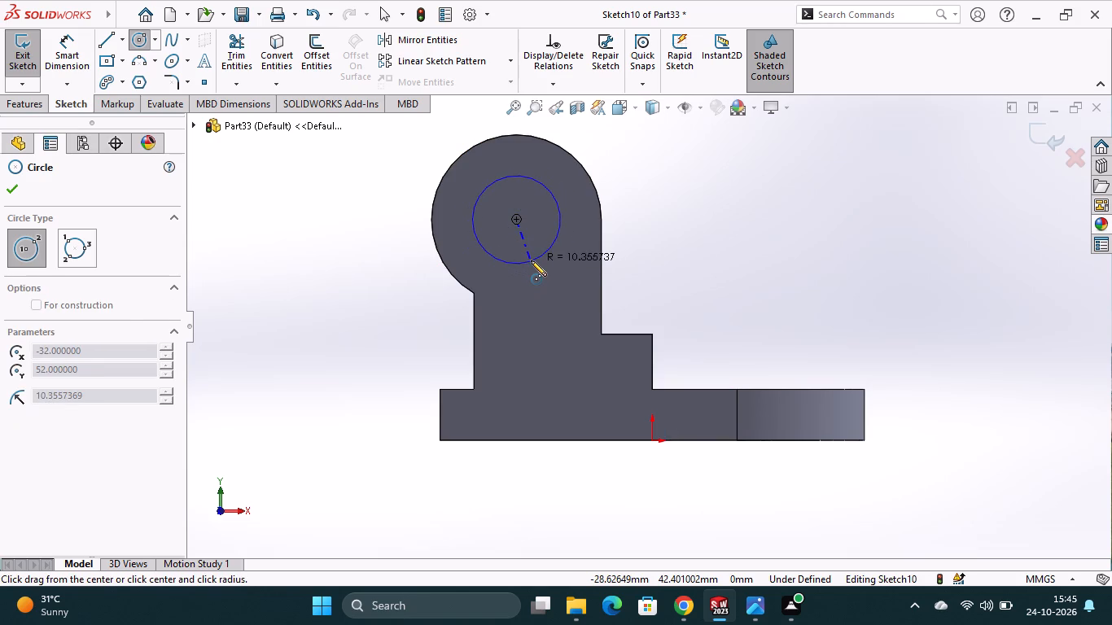
pyautogui.click(531, 260)
pyautogui.press('Escape')
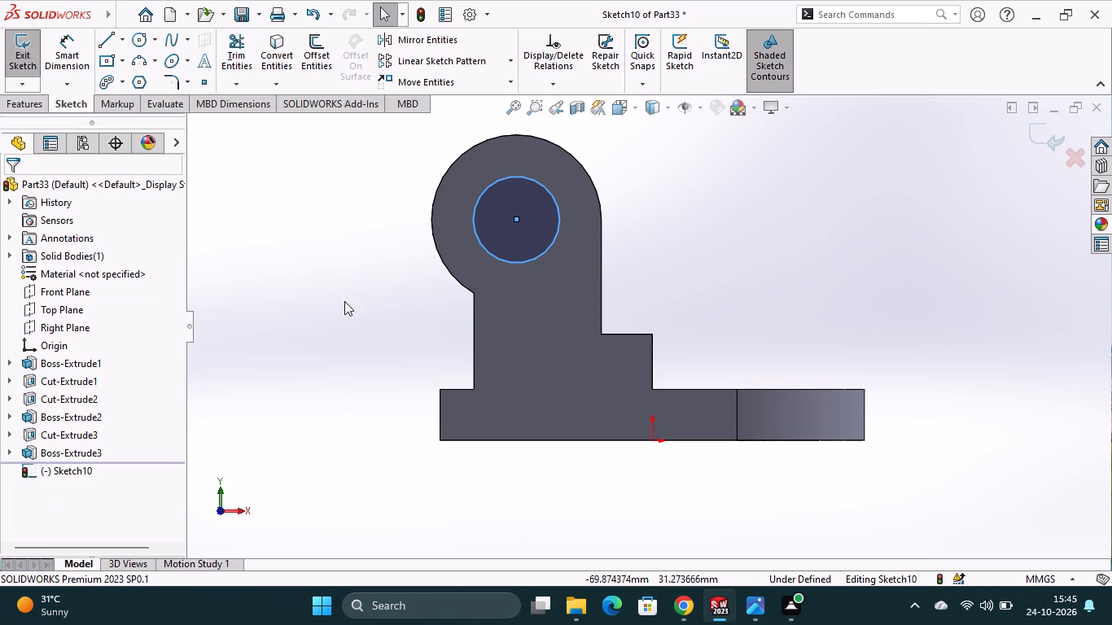
# Set the circle's diameter to 18 mm.
pyautogui.click(78, 68)
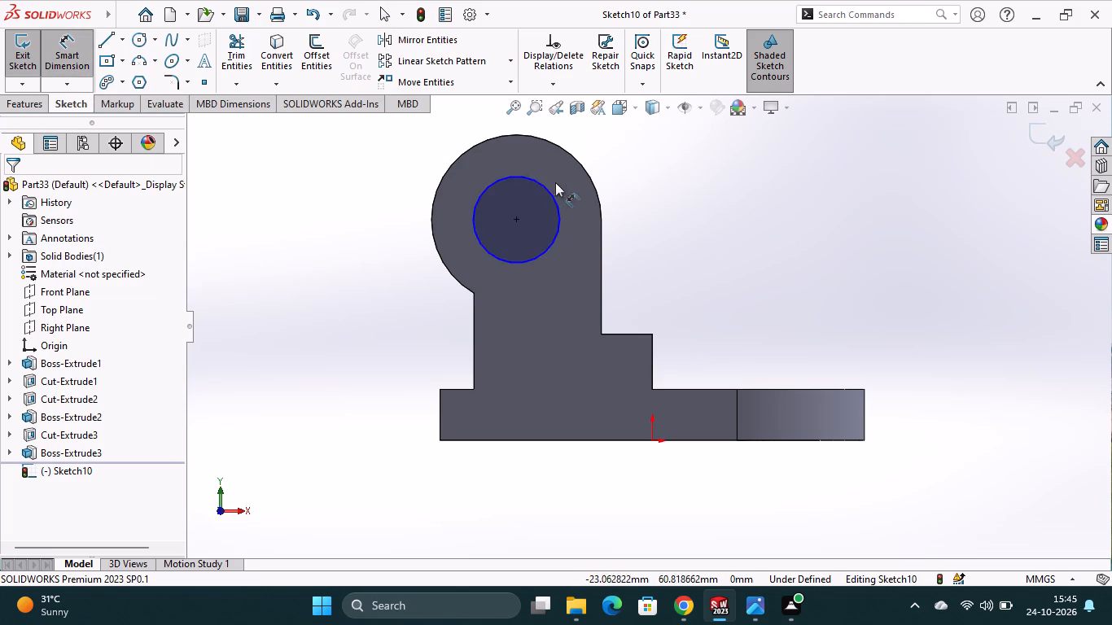
pyautogui.click(547, 187)
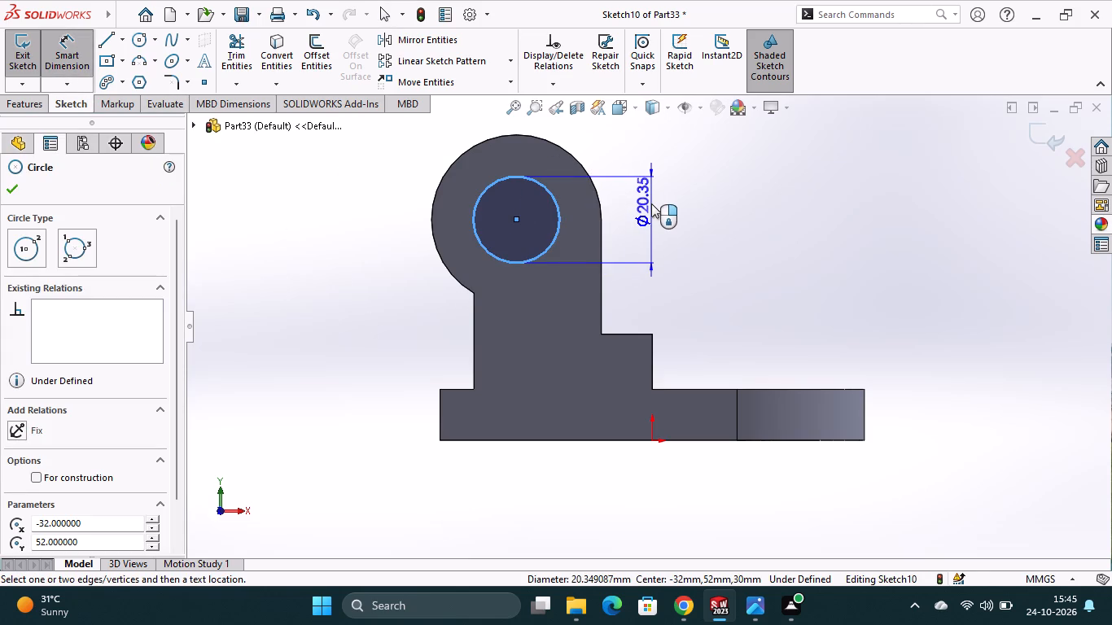
pyautogui.click(651, 203)
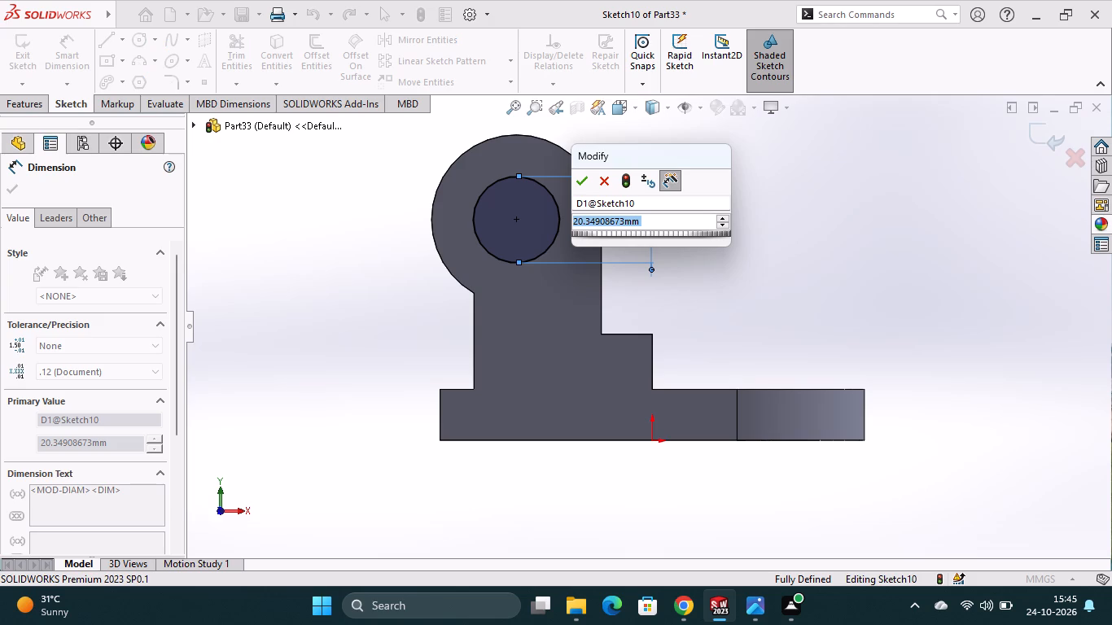
pyautogui.write('18')
pyautogui.press('Return')
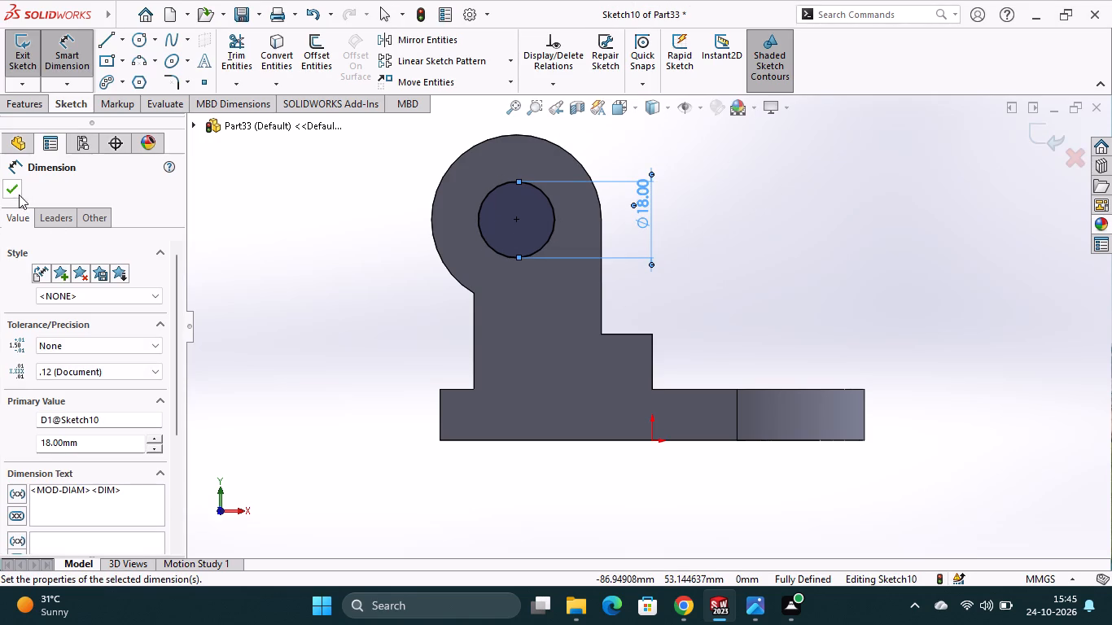
# Draw a horizontal centerline about 14 mm long from the lug-block corner into the lug, and a vertical centerline through its inner end.
pyautogui.click(122, 42)
pyautogui.click(134, 83)
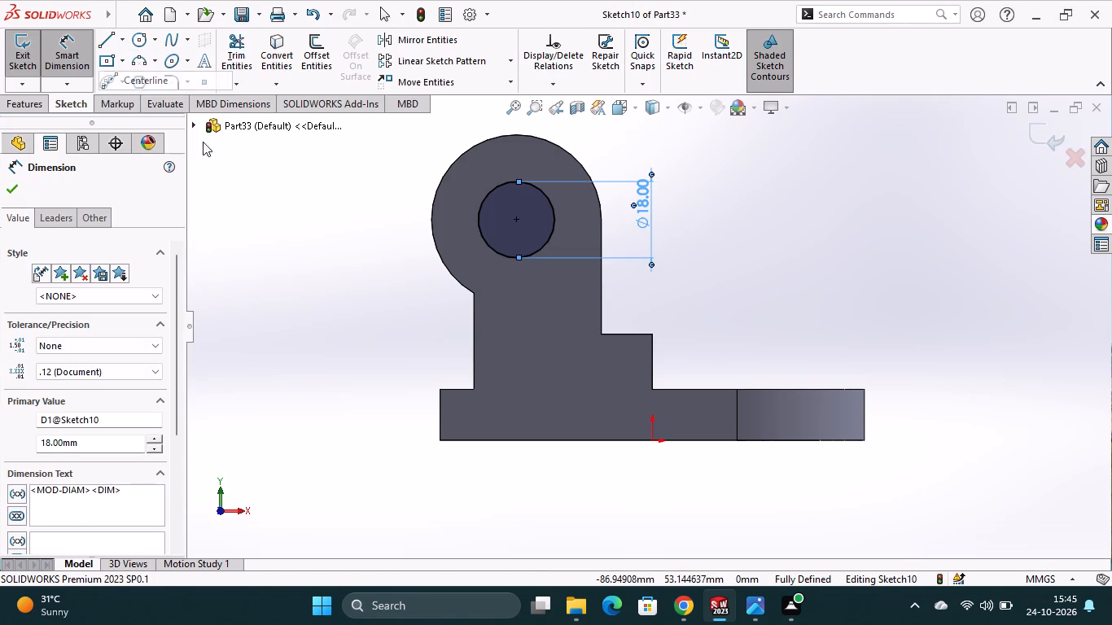
pyautogui.click(599, 335)
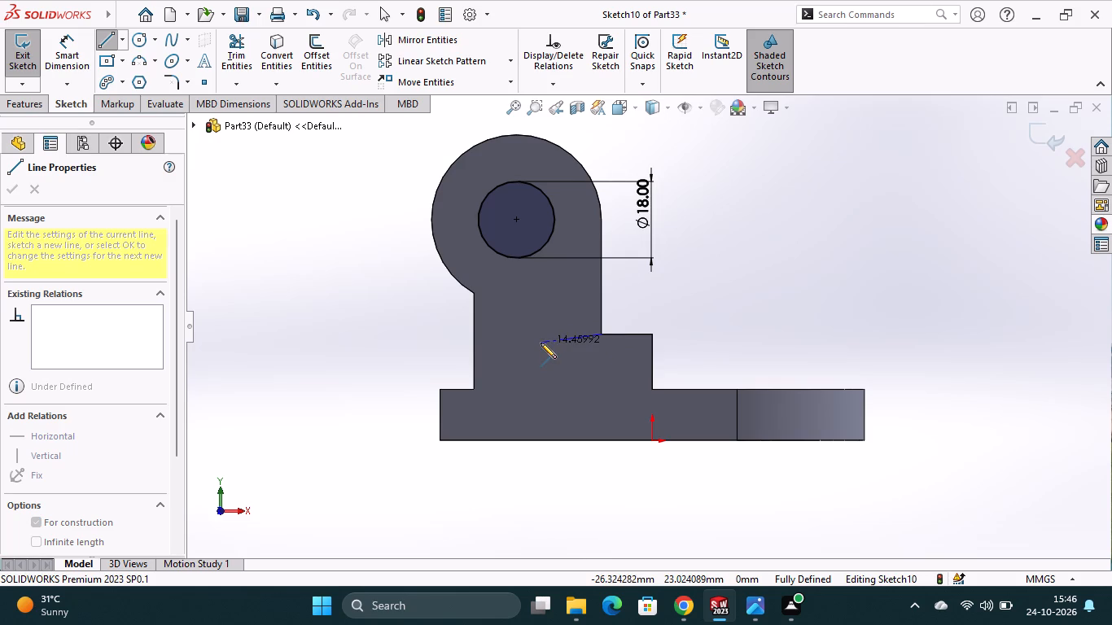
pyautogui.click(541, 339)
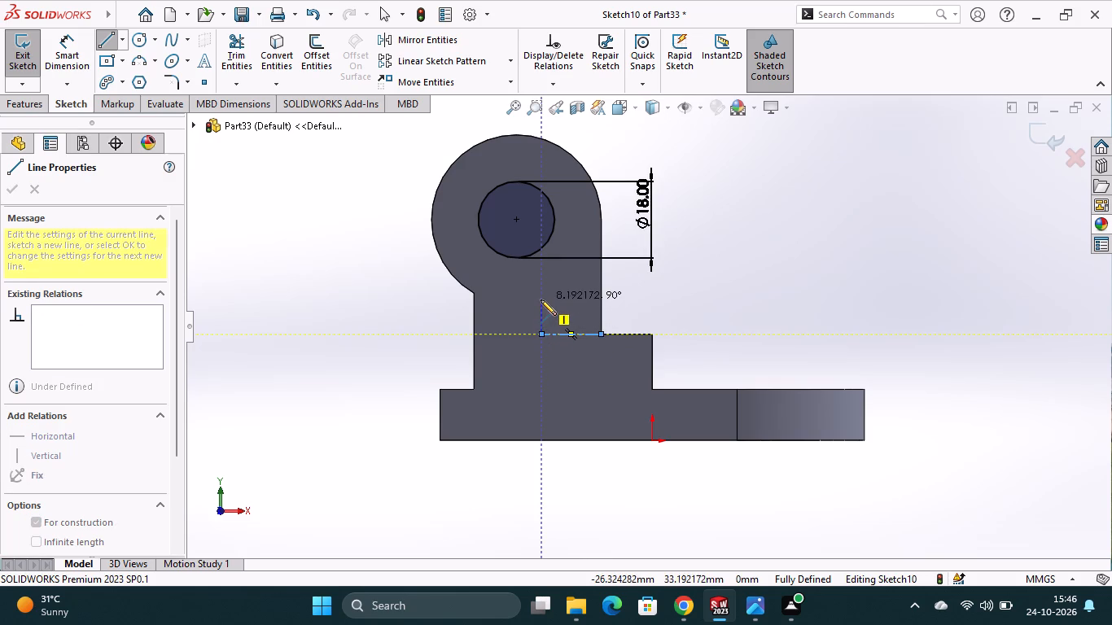
pyautogui.click(541, 299)
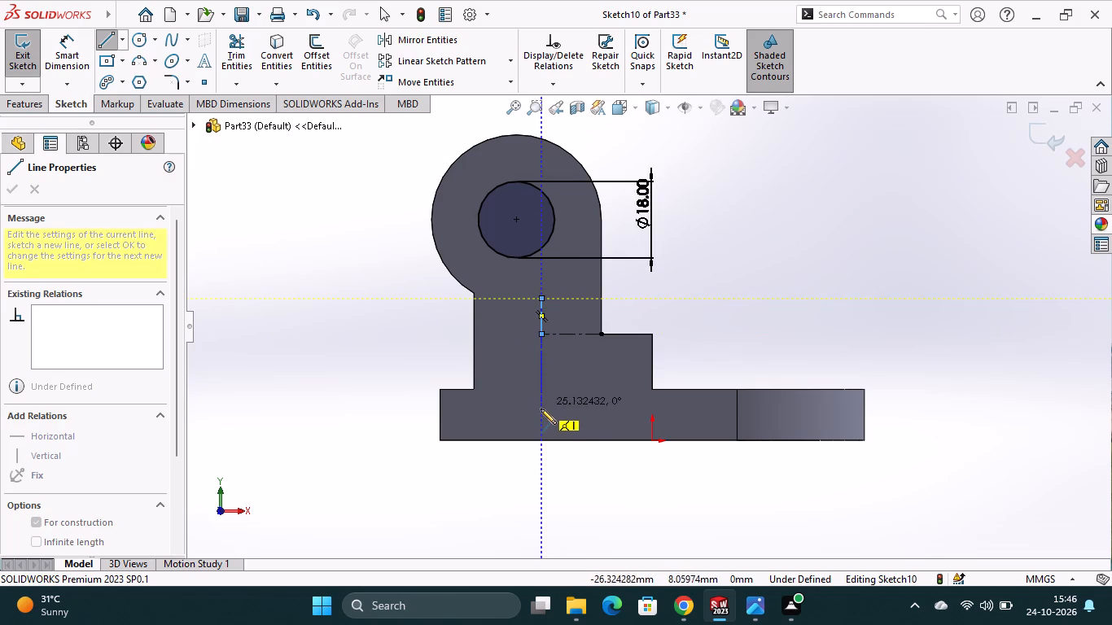
pyautogui.click(541, 411)
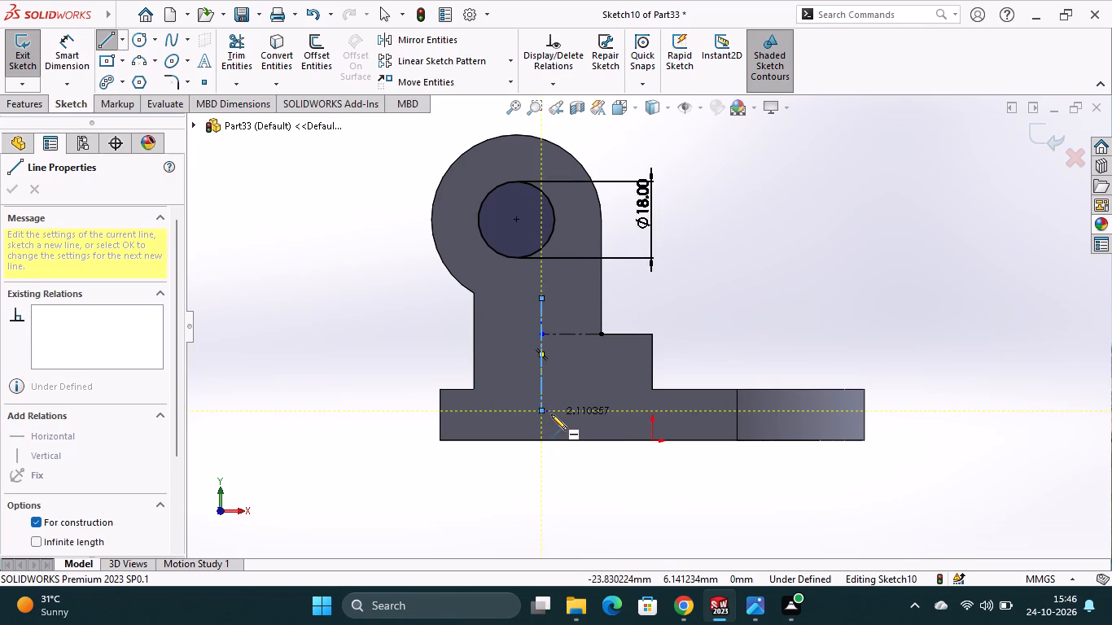
pyautogui.press('Escape')
# Set the distance from the lug's block-side edge to the horizontal centerline's inner end to 15 mm.
pyautogui.click(82, 61)
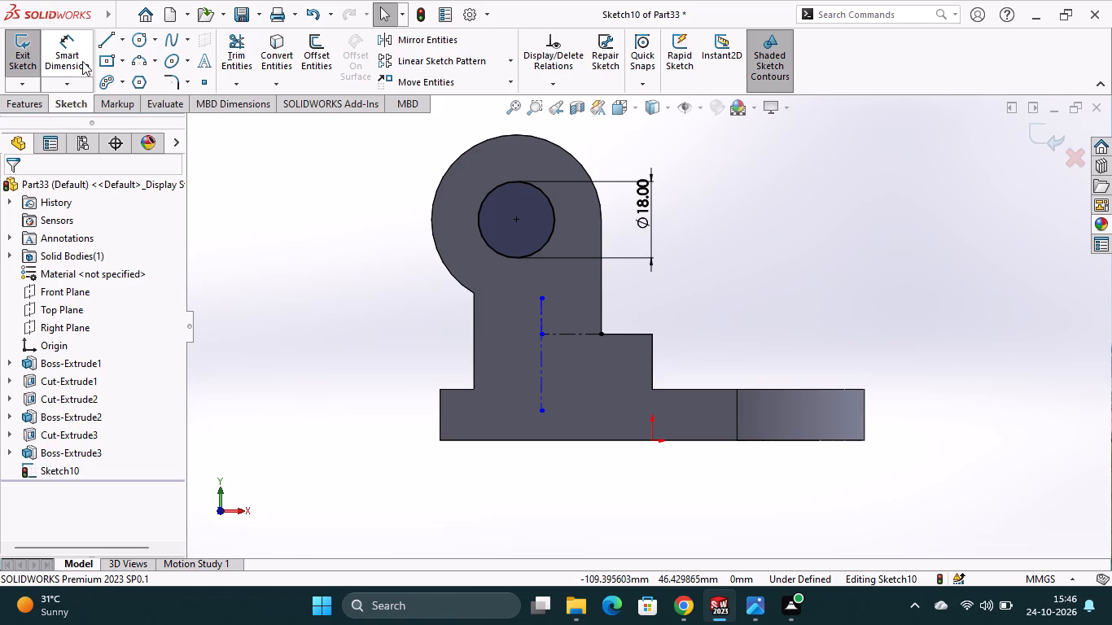
pyautogui.click(601, 296)
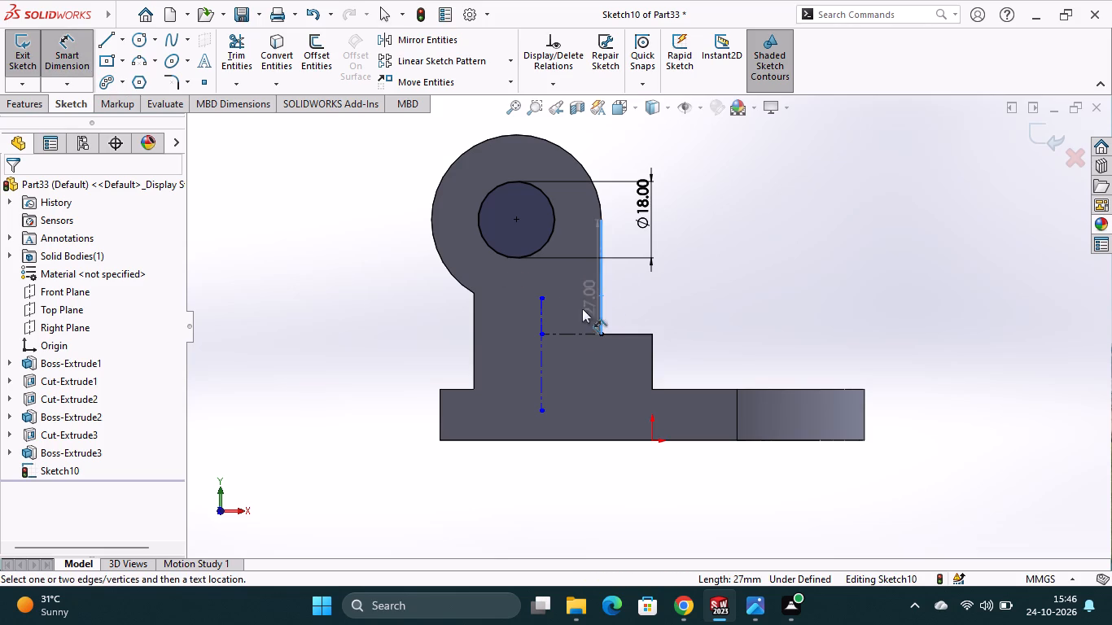
pyautogui.click(541, 330)
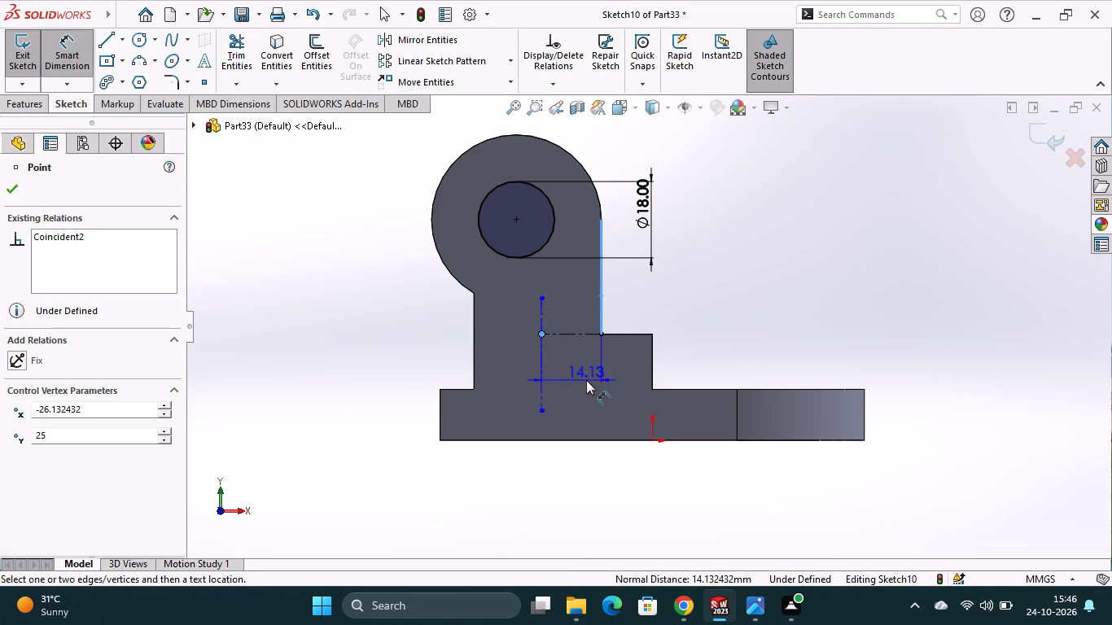
pyautogui.click(585, 381)
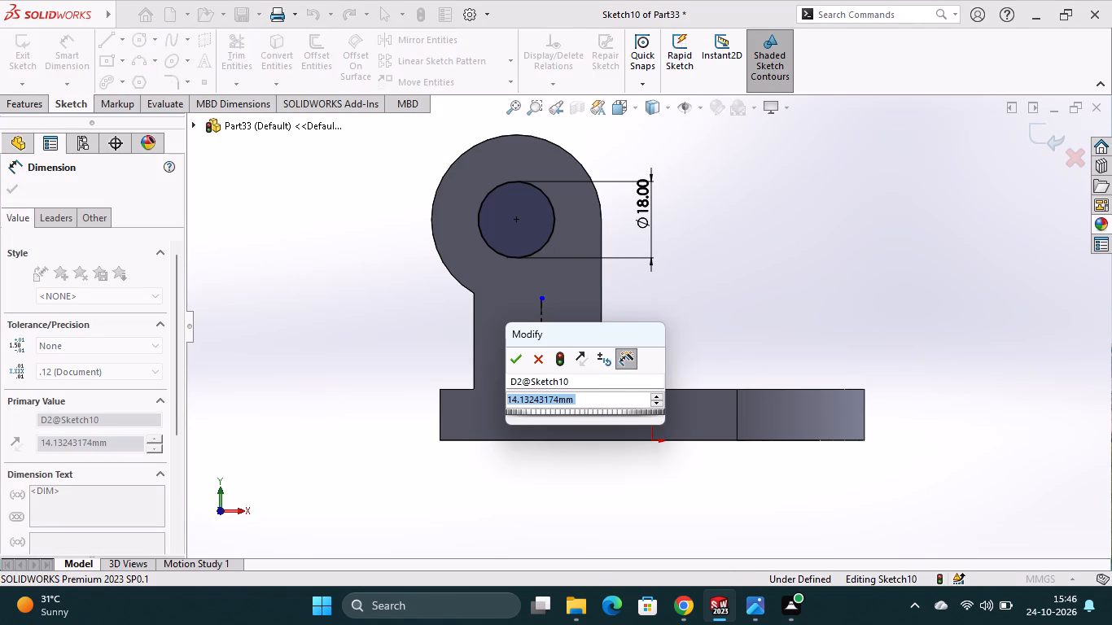
pyautogui.write('15')
pyautogui.press('Return')
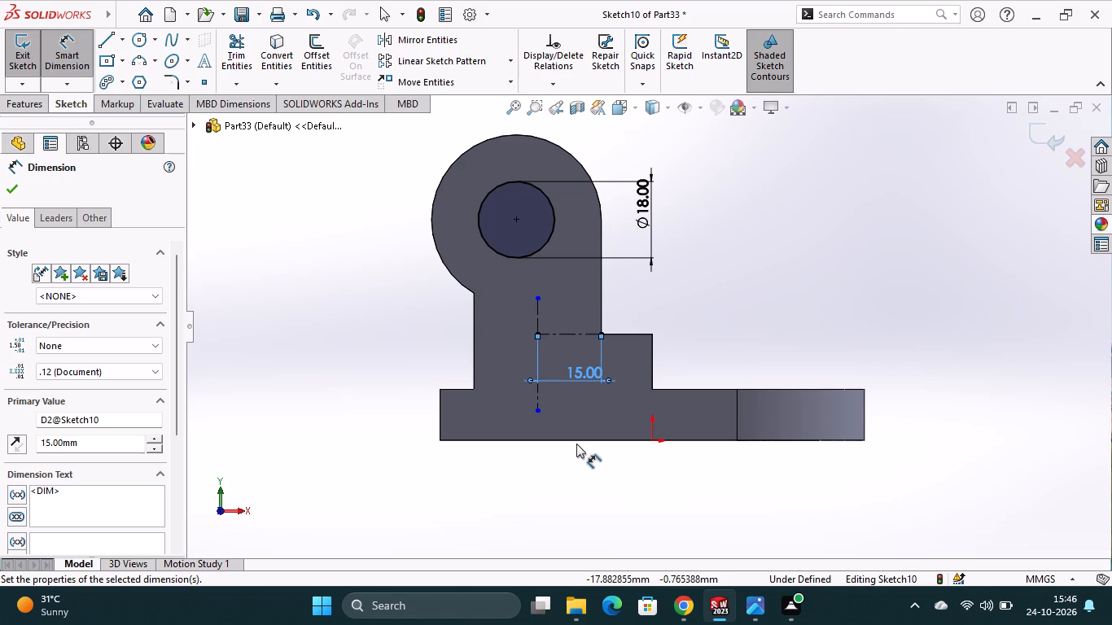
# Add a driven dimension between the horizontal centerline and the plate's bottom edge.
pyautogui.click(580, 338)
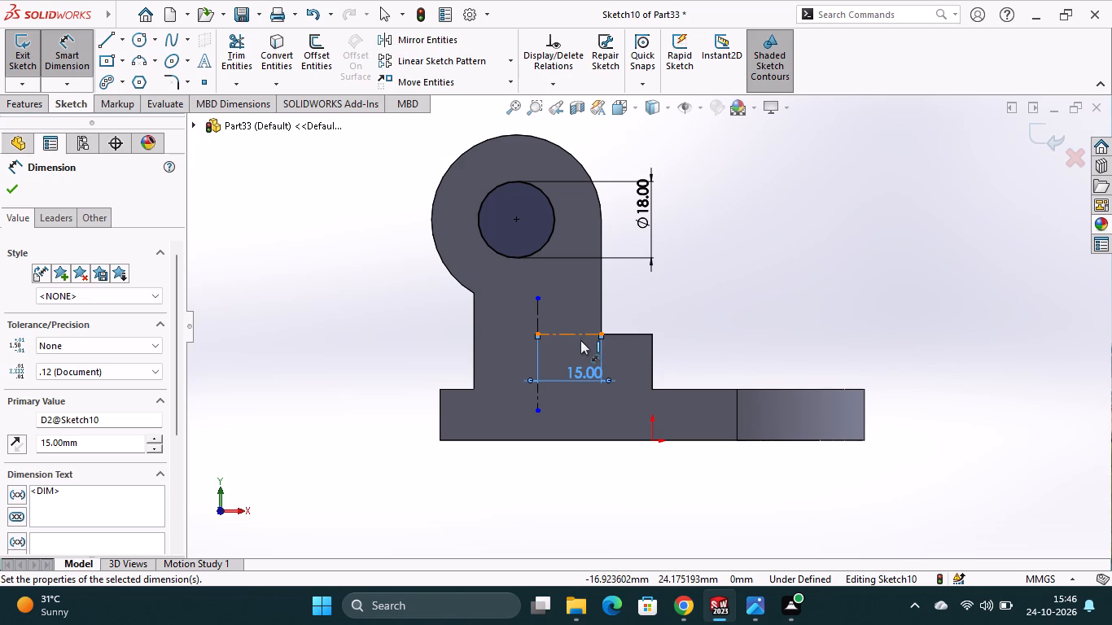
pyautogui.click(579, 439)
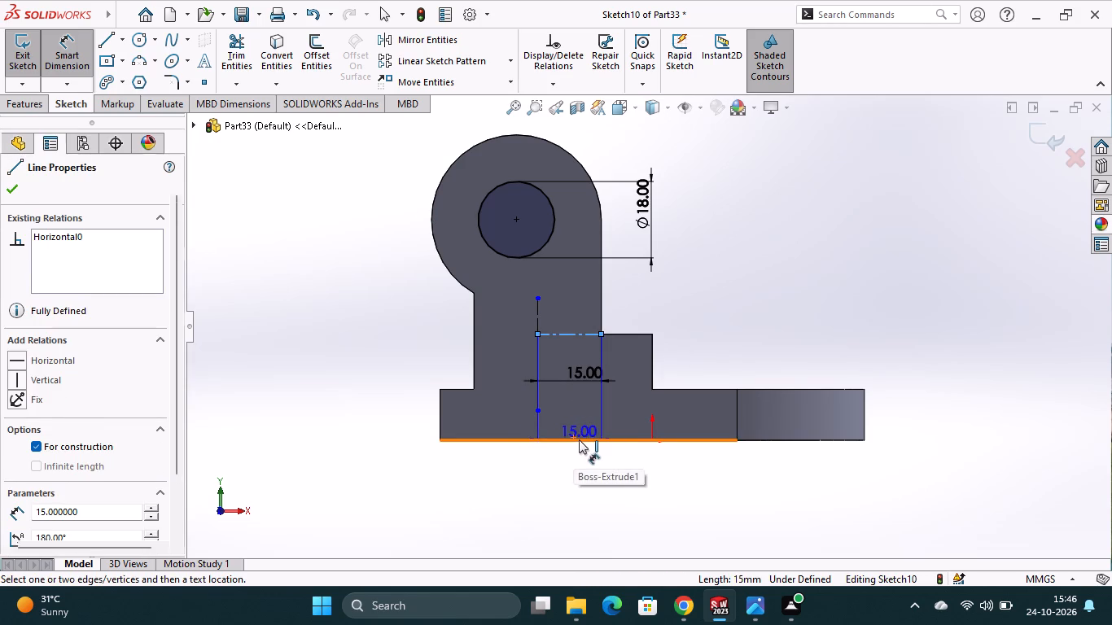
pyautogui.click(367, 404)
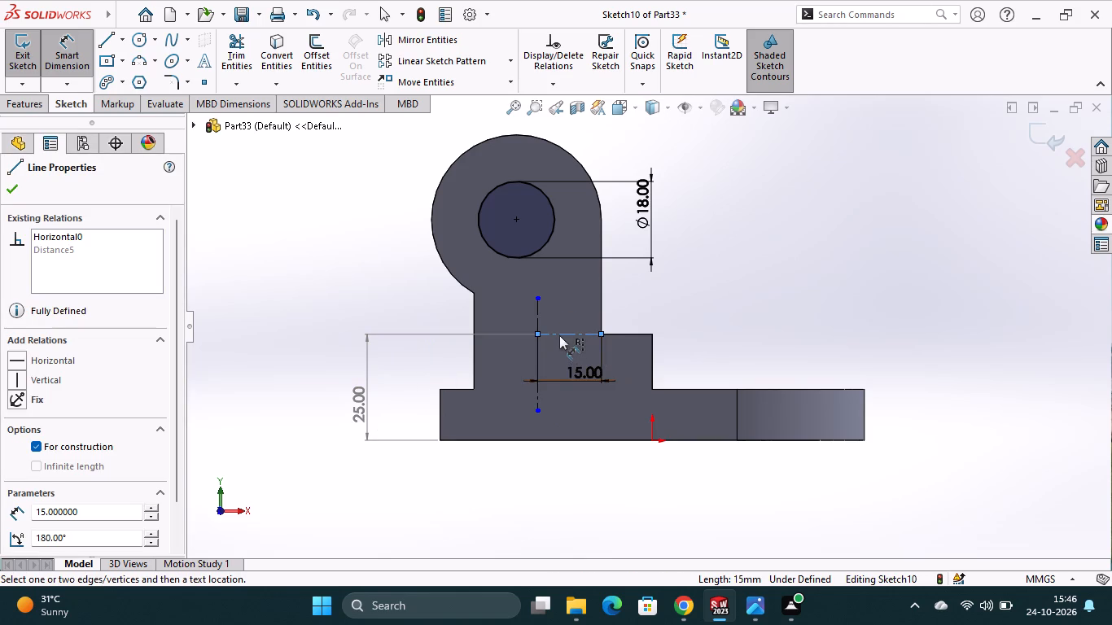
pyautogui.rightClick(560, 333)
pyautogui.doubleClick(360, 401)
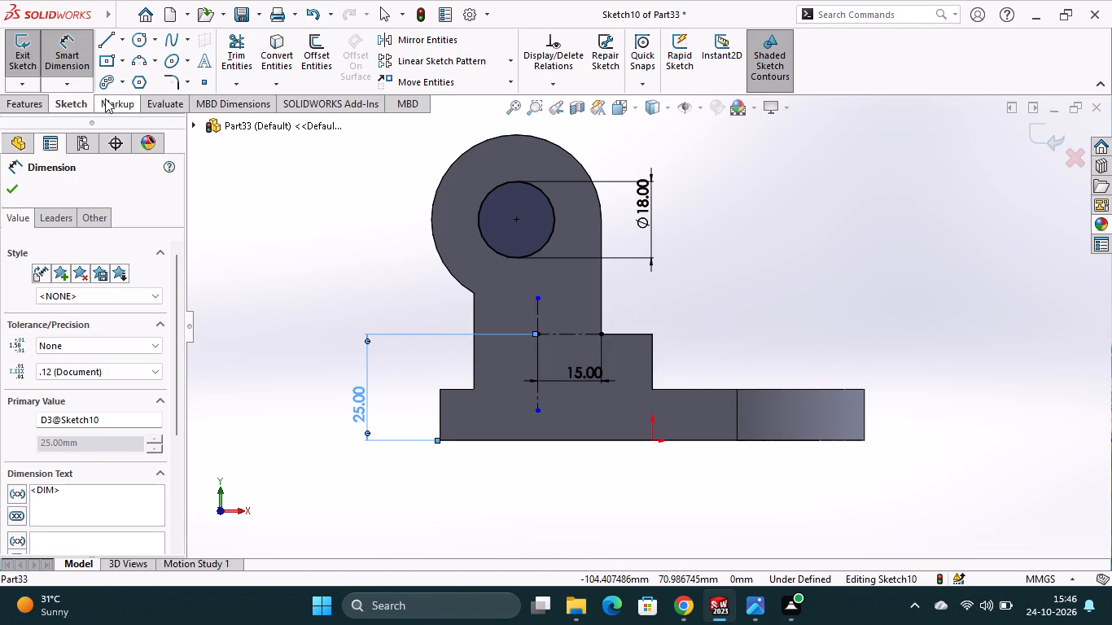
pyautogui.click(60, 52)
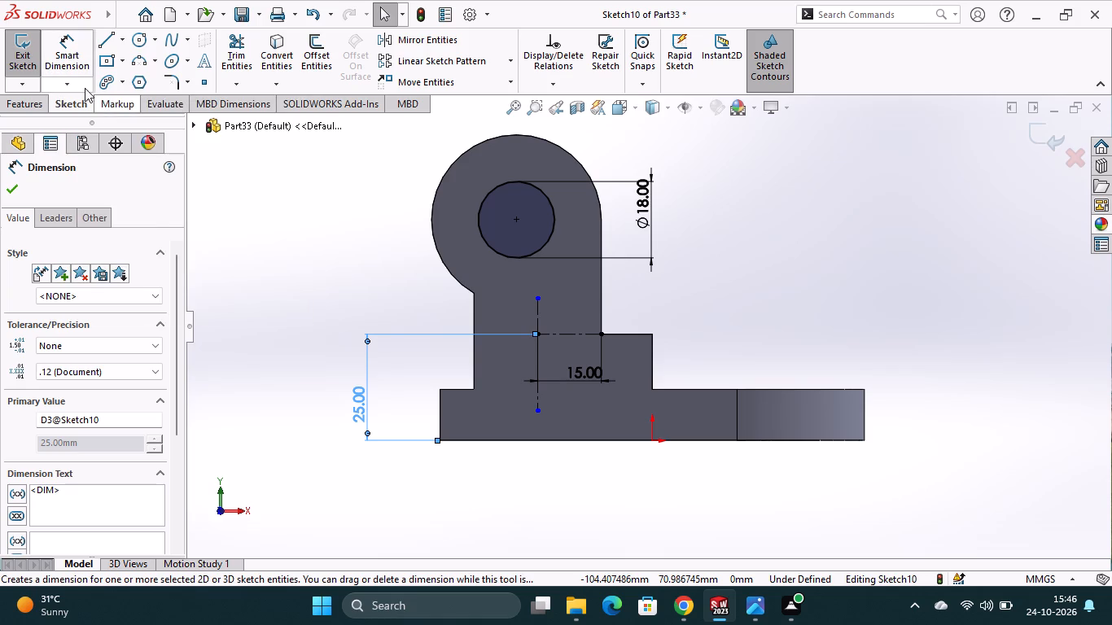
# Delete the horizontal centerline between the lug-block corner and the vertical centerline.
pyautogui.rightClick(550, 334)
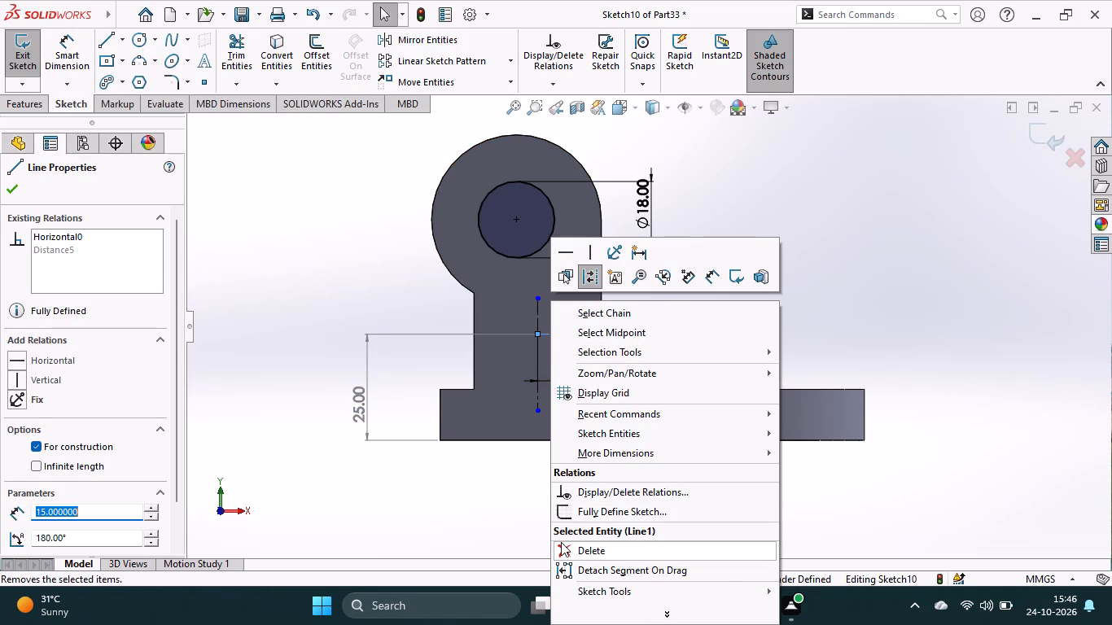
pyautogui.click(561, 542)
pyautogui.click(479, 302)
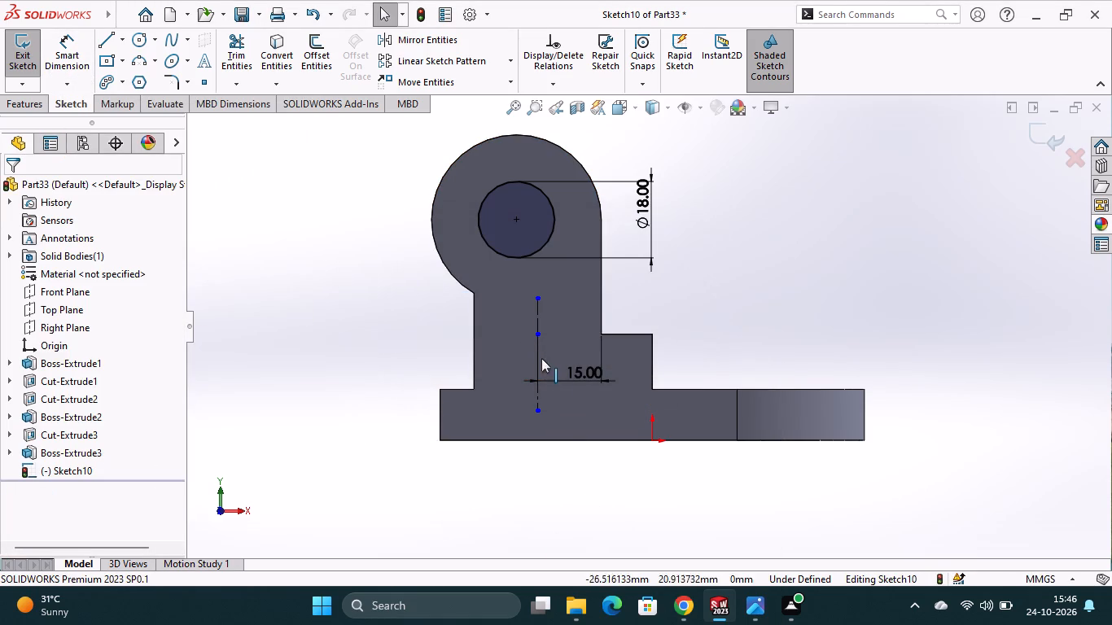
pyautogui.rightClick(563, 377)
pyautogui.click(563, 493)
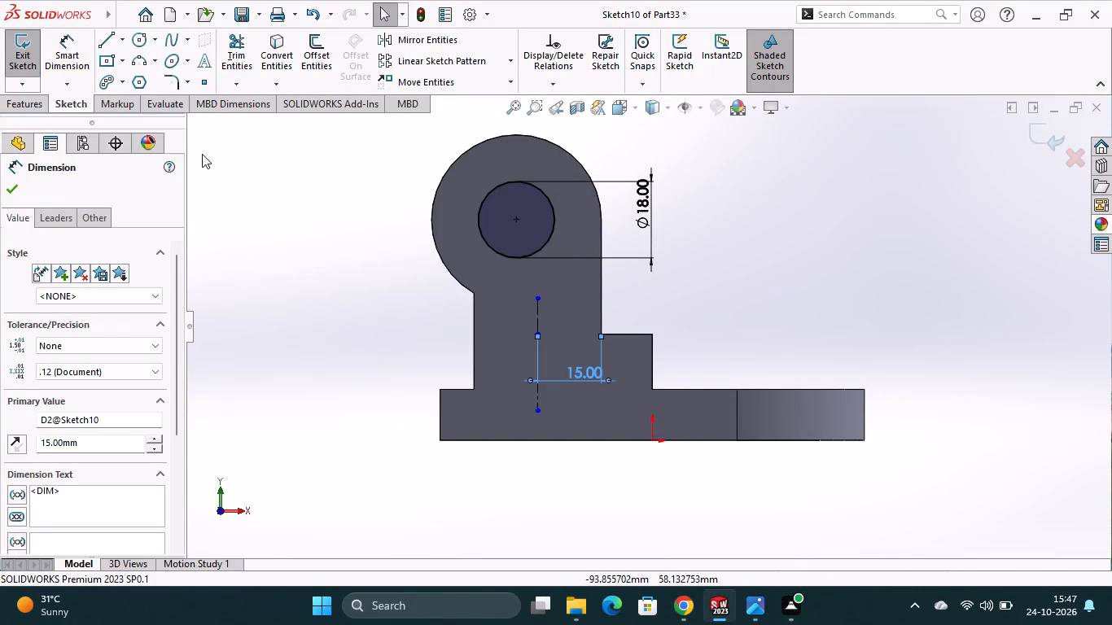
# Draw a horizontal line about 11 mm long across the lower part of the vertical centerline.
pyautogui.click(109, 45)
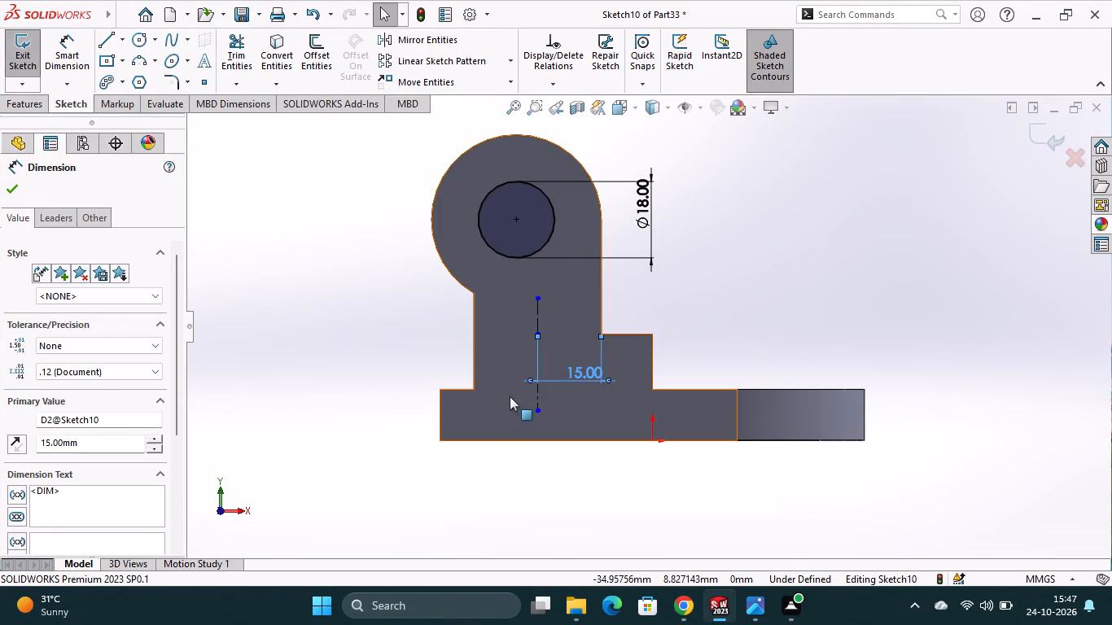
pyautogui.click(502, 376)
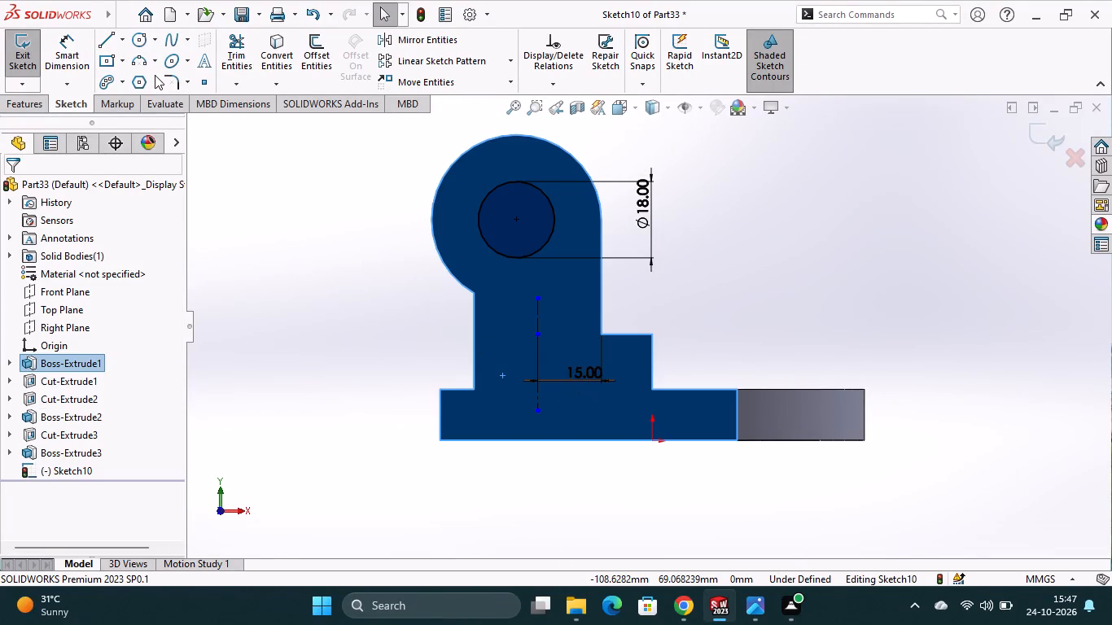
pyautogui.click(107, 42)
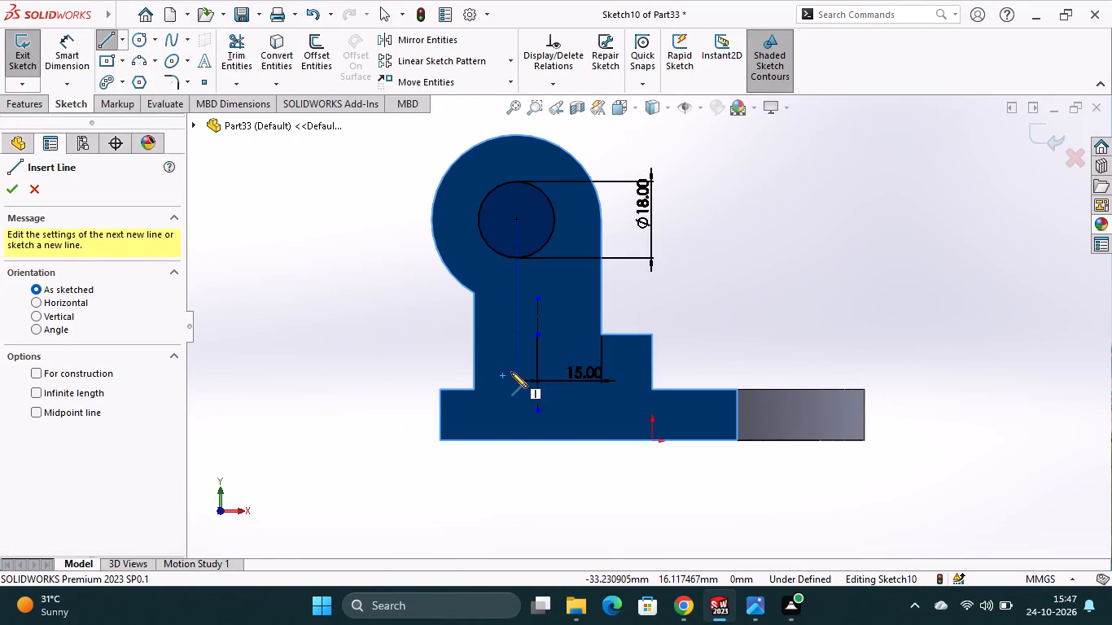
pyautogui.click(511, 372)
pyautogui.click(559, 372)
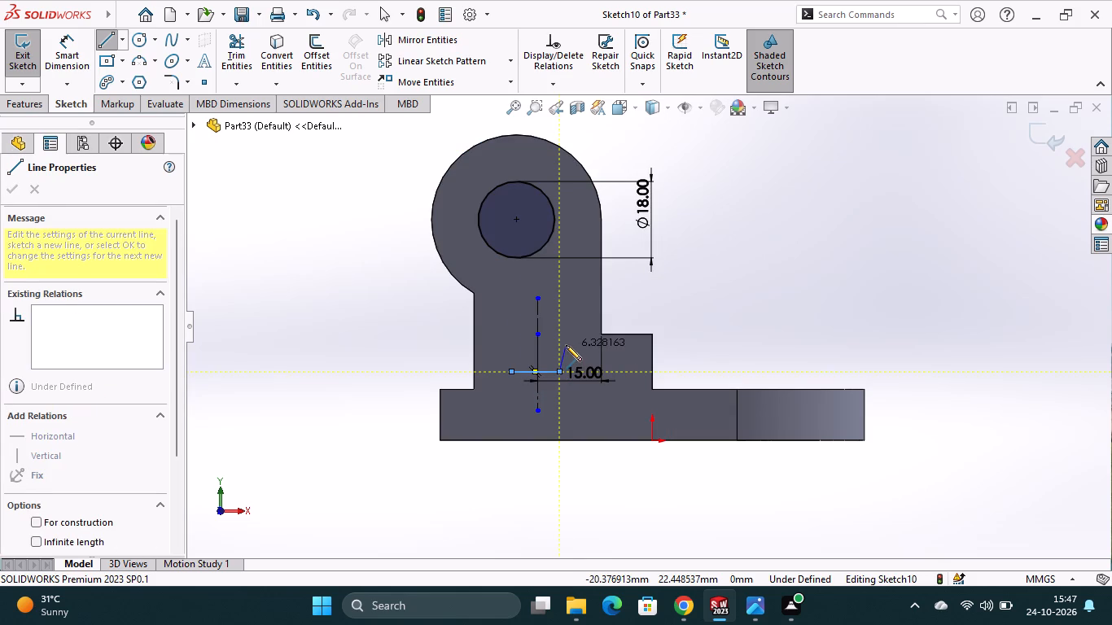
pyautogui.press('Escape')
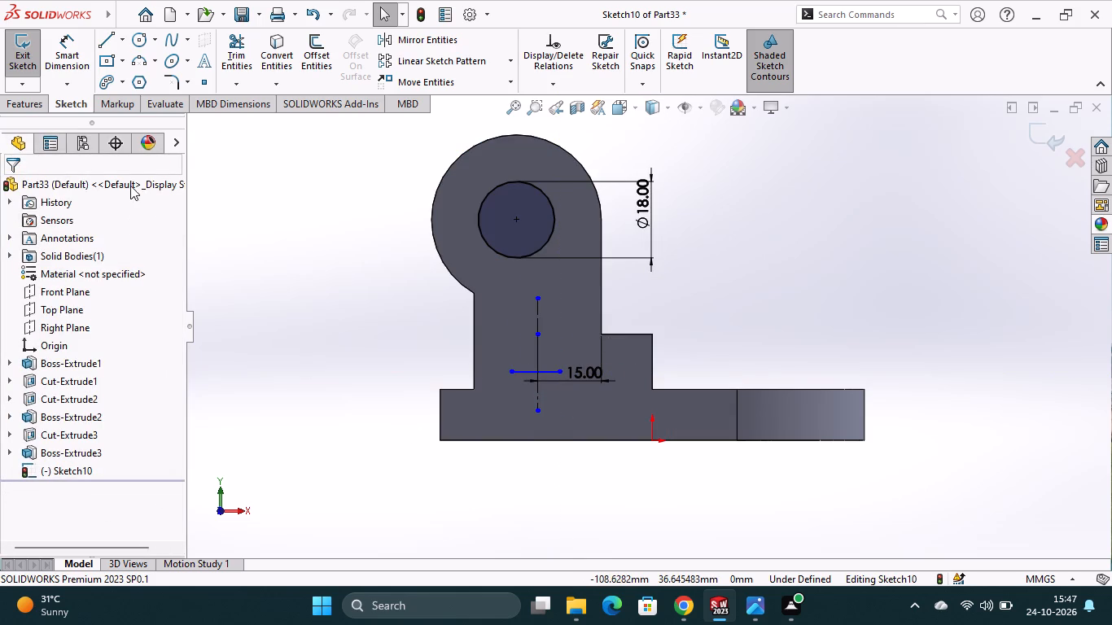
# Set the distance from the plate's bottom edge to the new horizontal line to 12 mm.
pyautogui.click(69, 57)
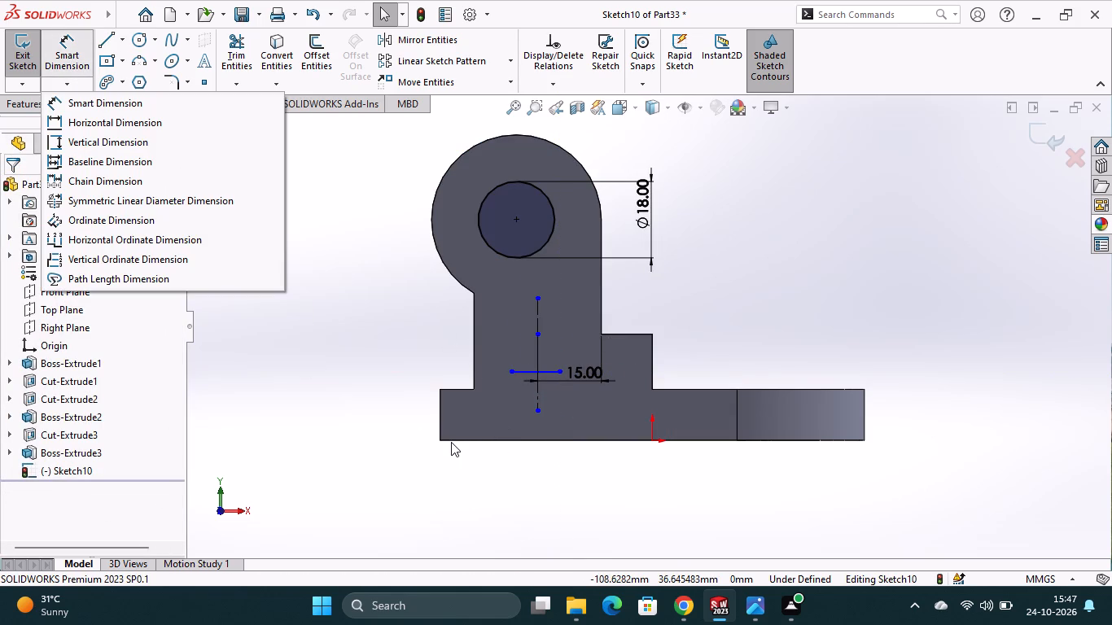
pyautogui.click(150, 103)
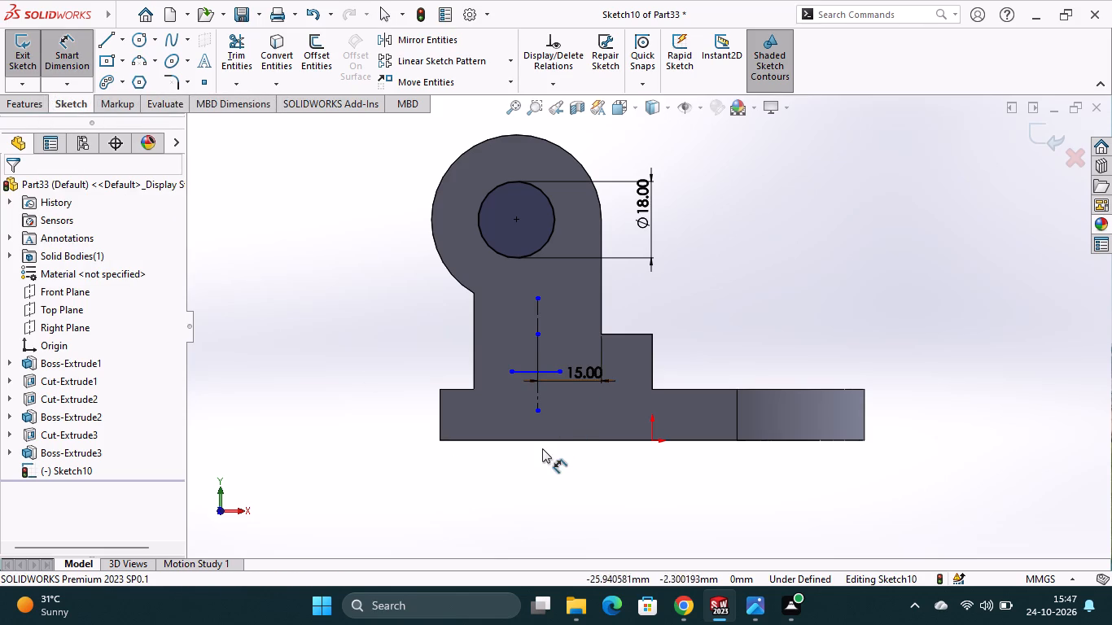
pyautogui.click(548, 439)
pyautogui.click(541, 372)
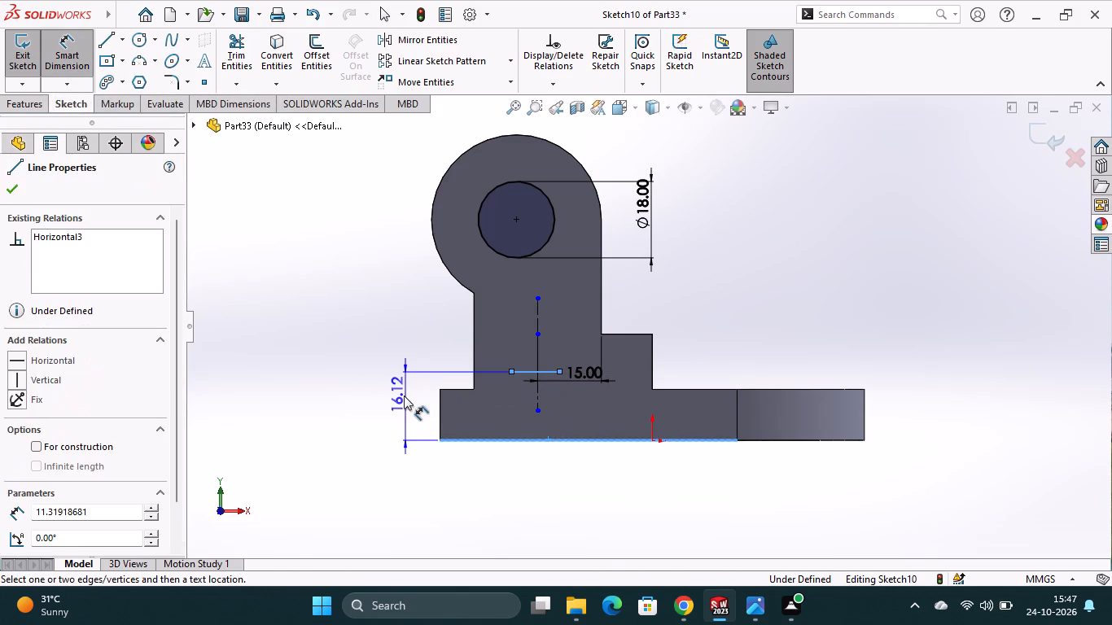
pyautogui.click(403, 396)
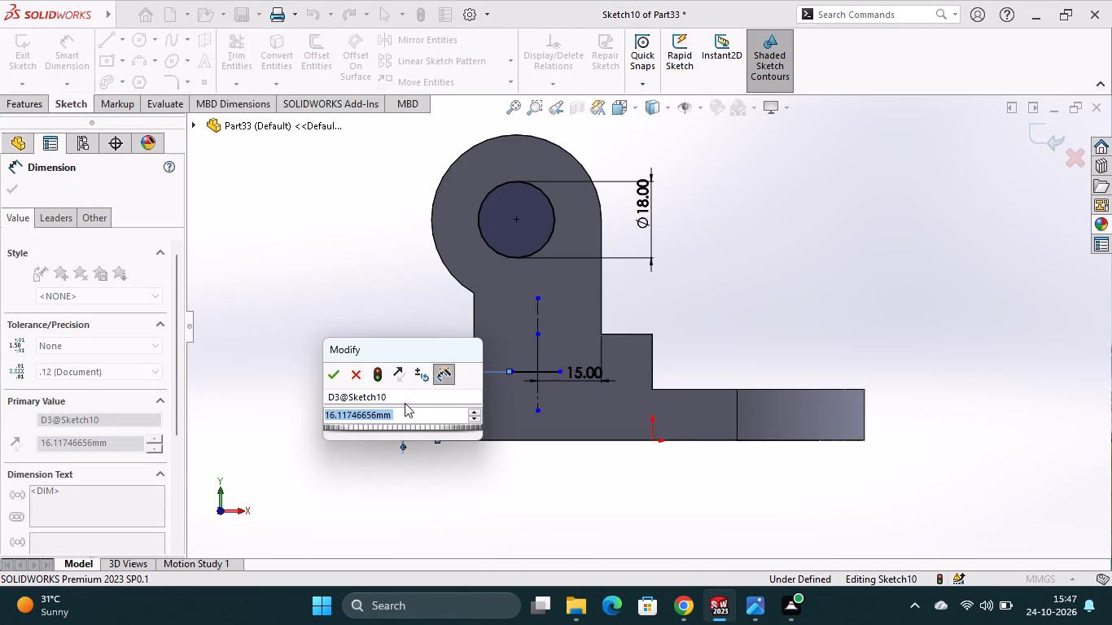
pyautogui.press('1')
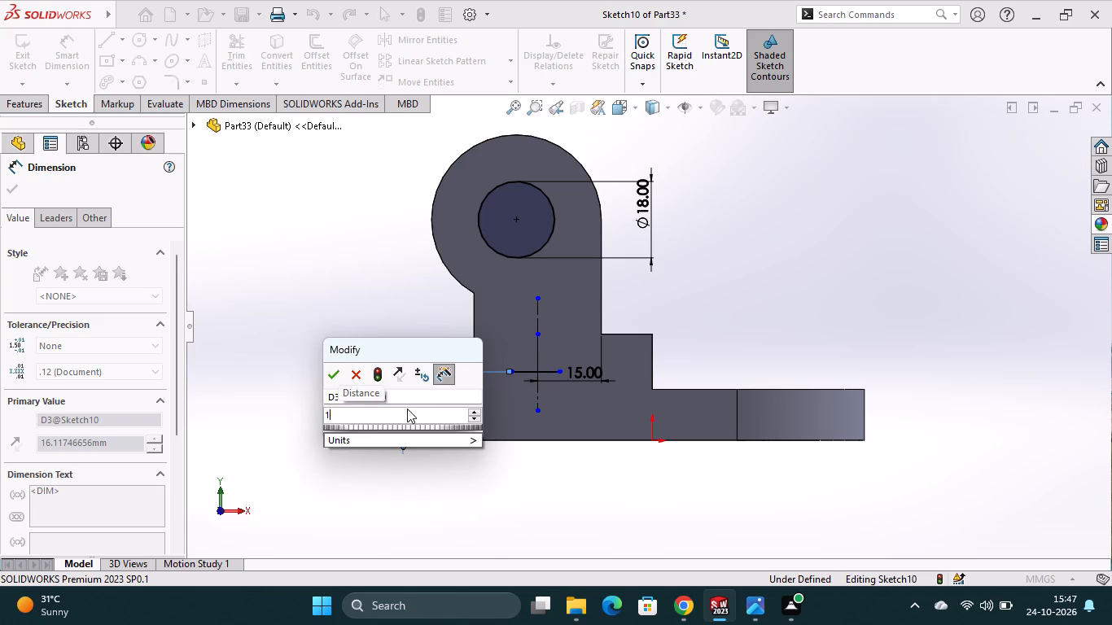
pyautogui.press('2')
pyautogui.press('Return')
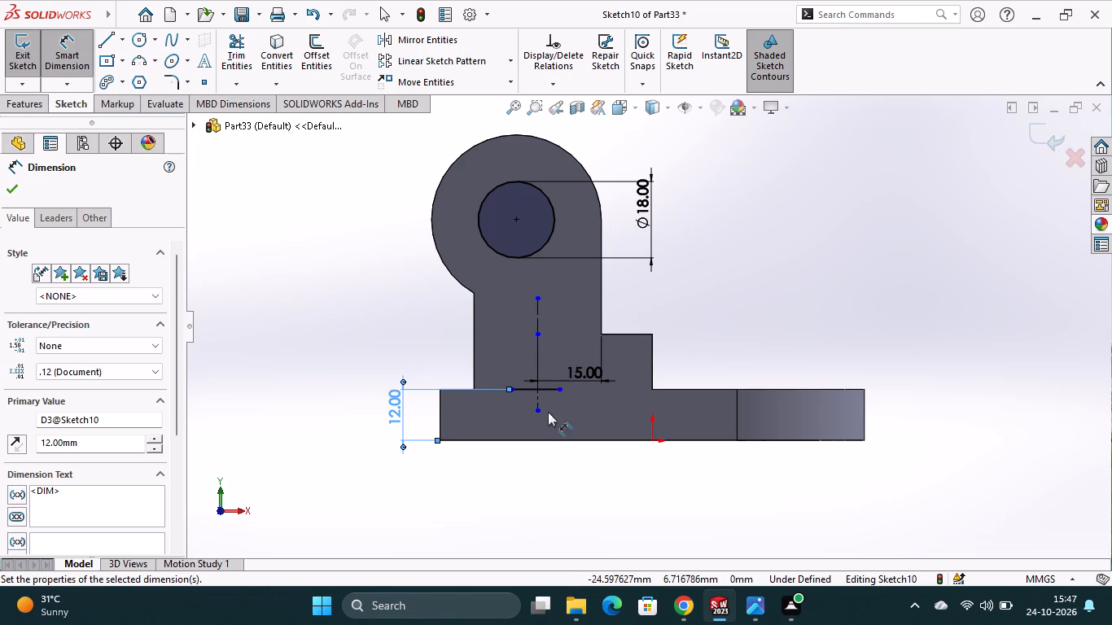
# Convert the short horizontal line into construction geometry.
pyautogui.scroll(-3, 550, 365)
pyautogui.scroll(2, 572, 402)
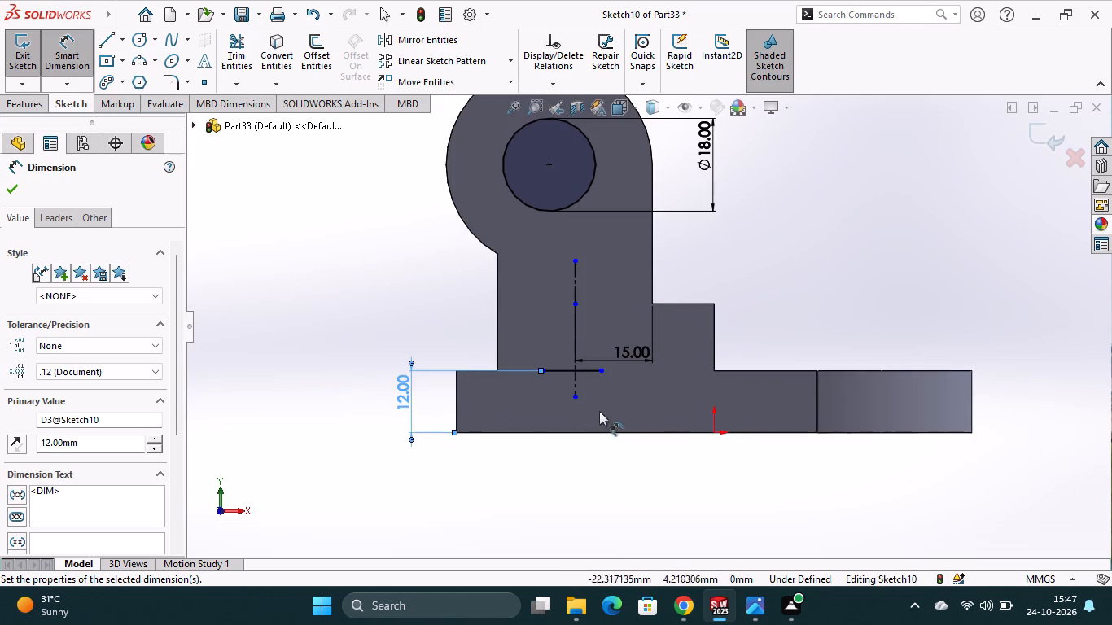
pyautogui.rightClick(586, 369)
pyautogui.click(629, 348)
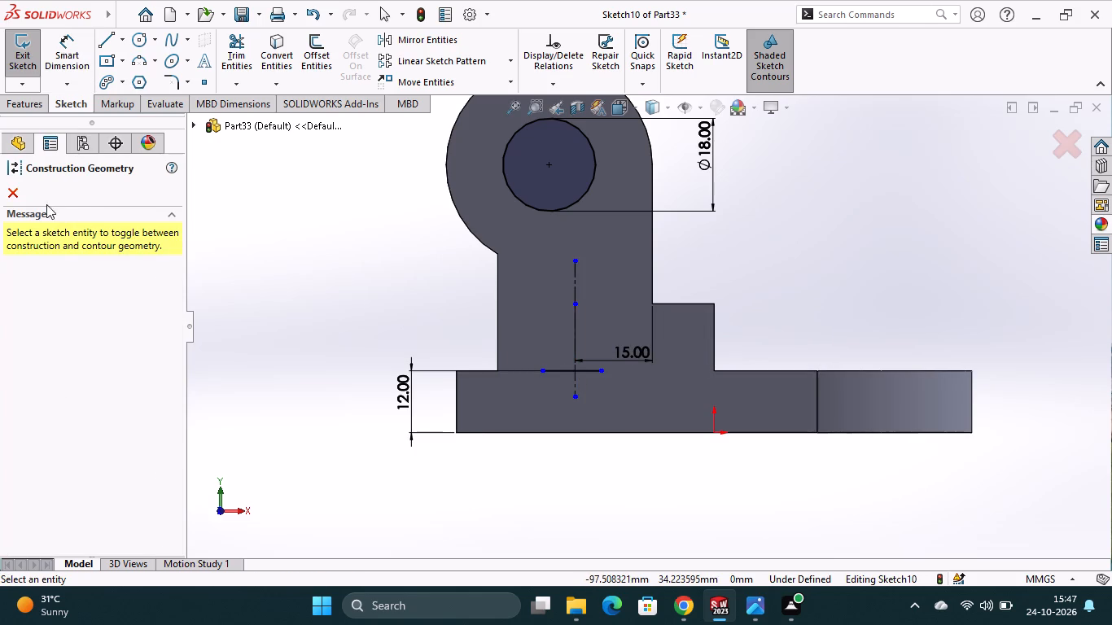
pyautogui.click(11, 194)
pyautogui.rightClick(596, 369)
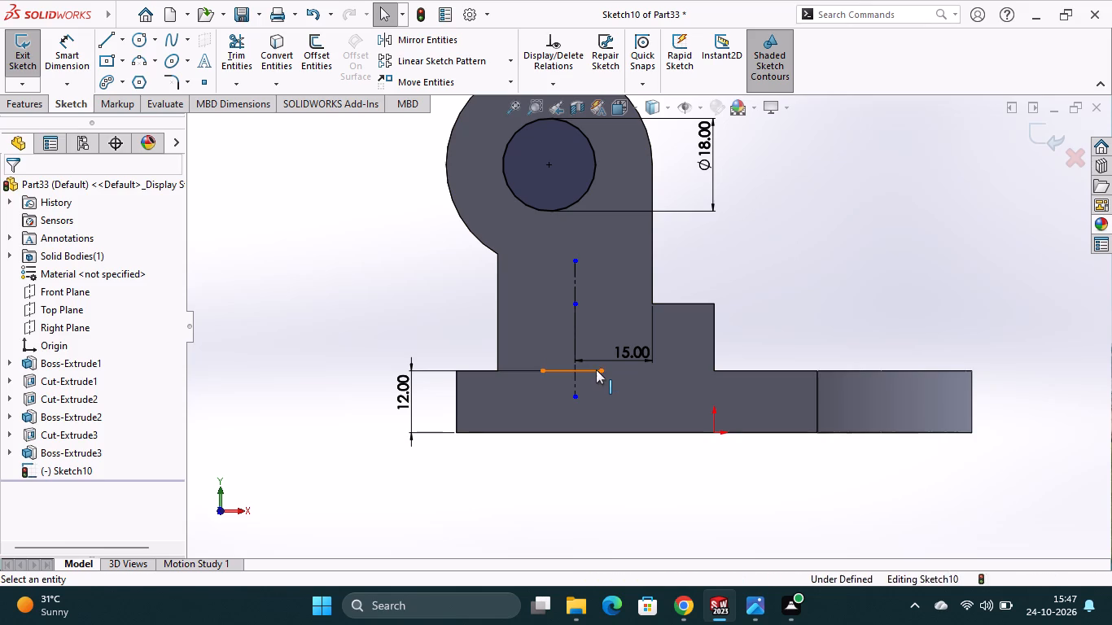
pyautogui.click(637, 306)
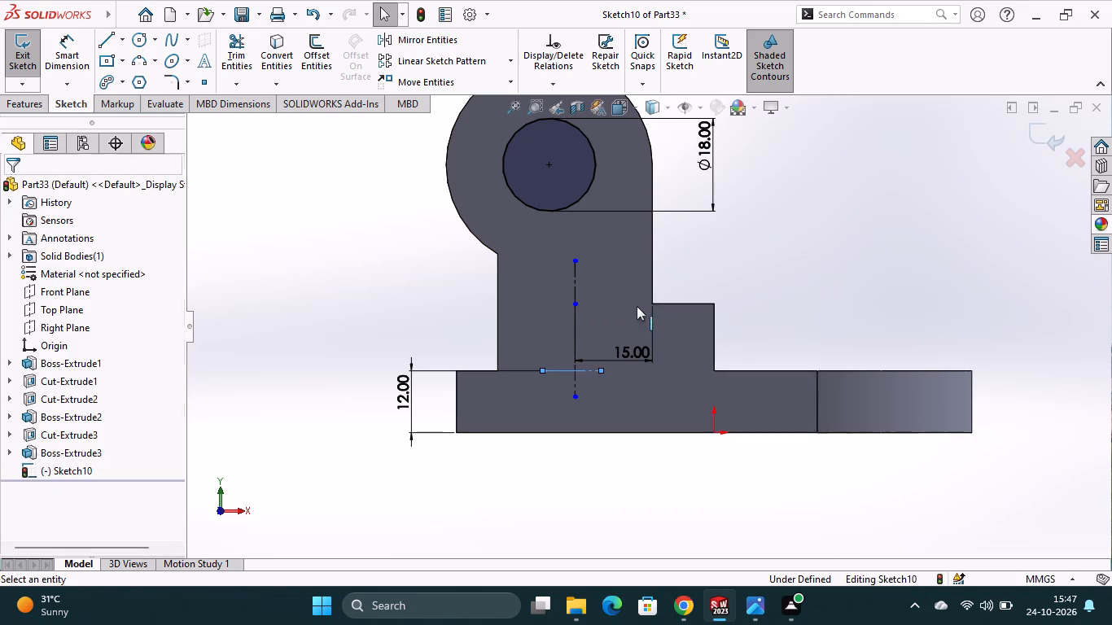
# Draw a circle about 14.4 mm in diameter centred where the horizontal and vertical construction lines cross.
pyautogui.click(136, 37)
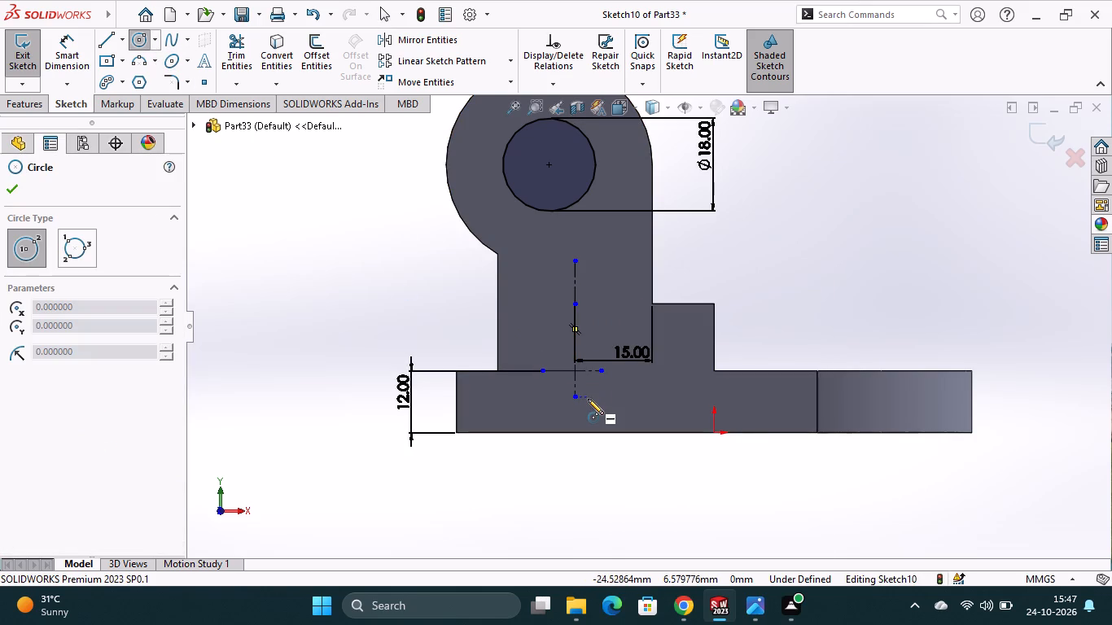
pyautogui.scroll(-4, 586, 388)
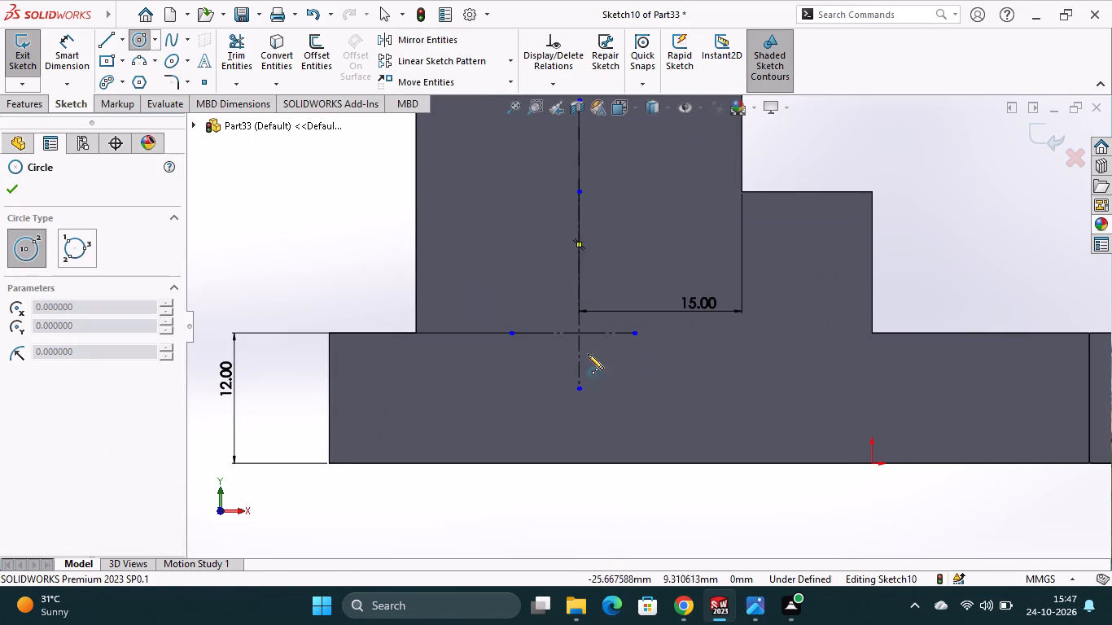
pyautogui.click(580, 331)
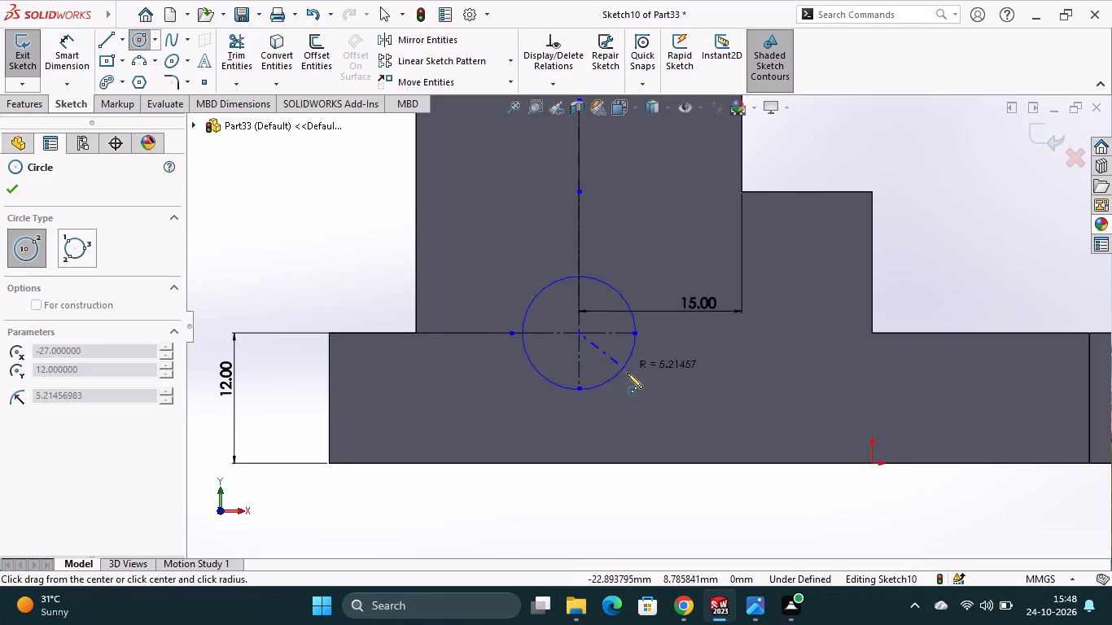
pyautogui.click(637, 393)
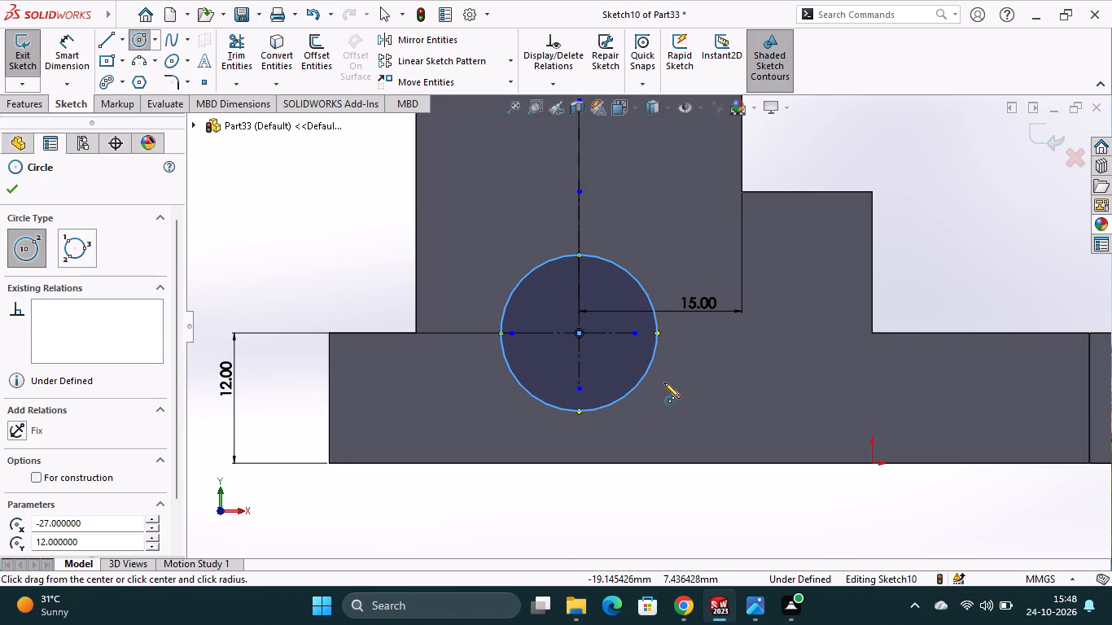
pyautogui.press('Escape')
# Set the lower circle's diameter to 10 mm.
pyautogui.scroll(2, 606, 307)
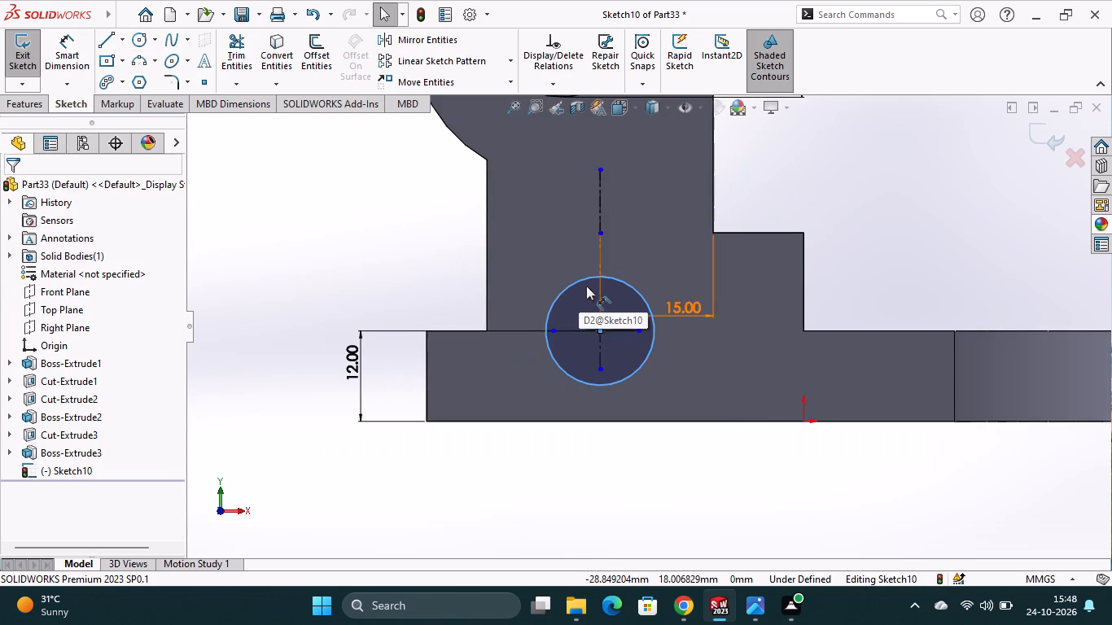
pyautogui.scroll(2, 593, 266)
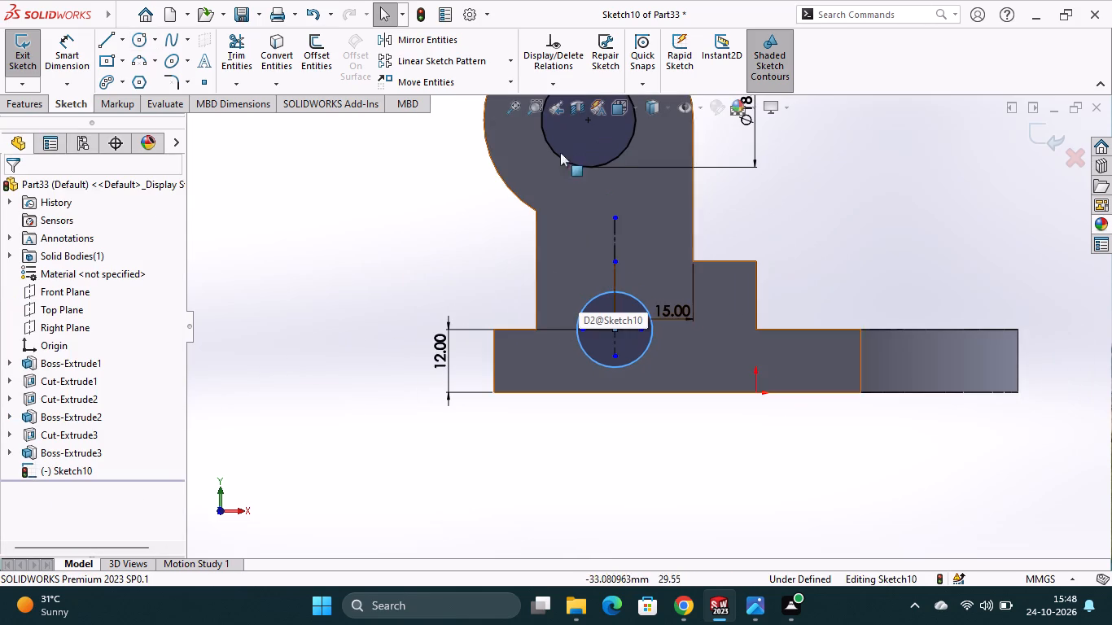
pyautogui.click(79, 53)
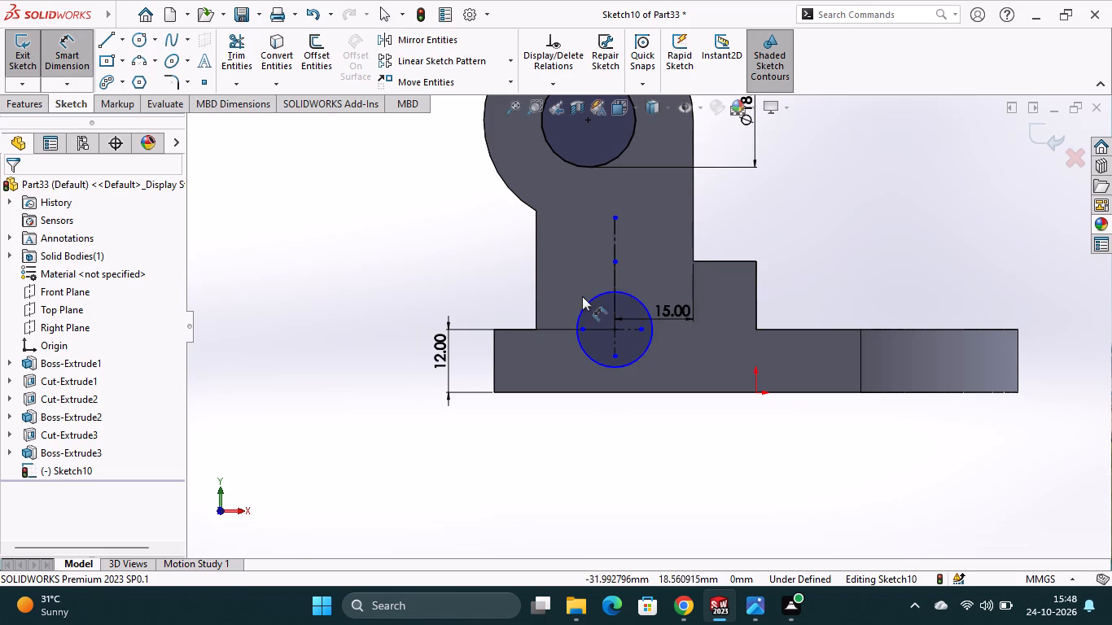
pyautogui.click(586, 303)
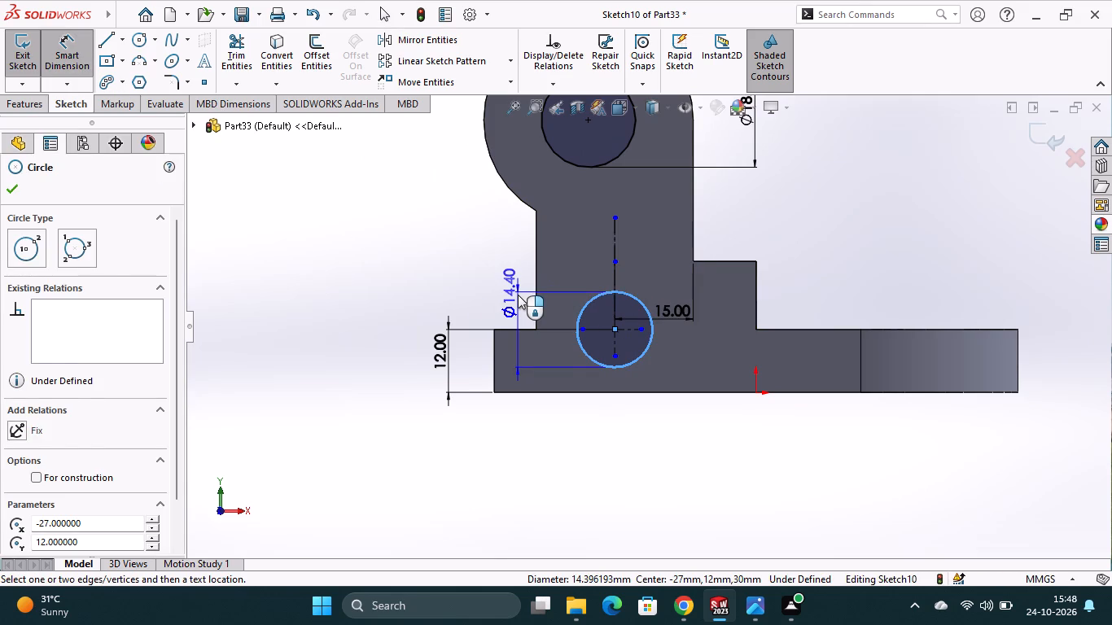
pyautogui.click(518, 295)
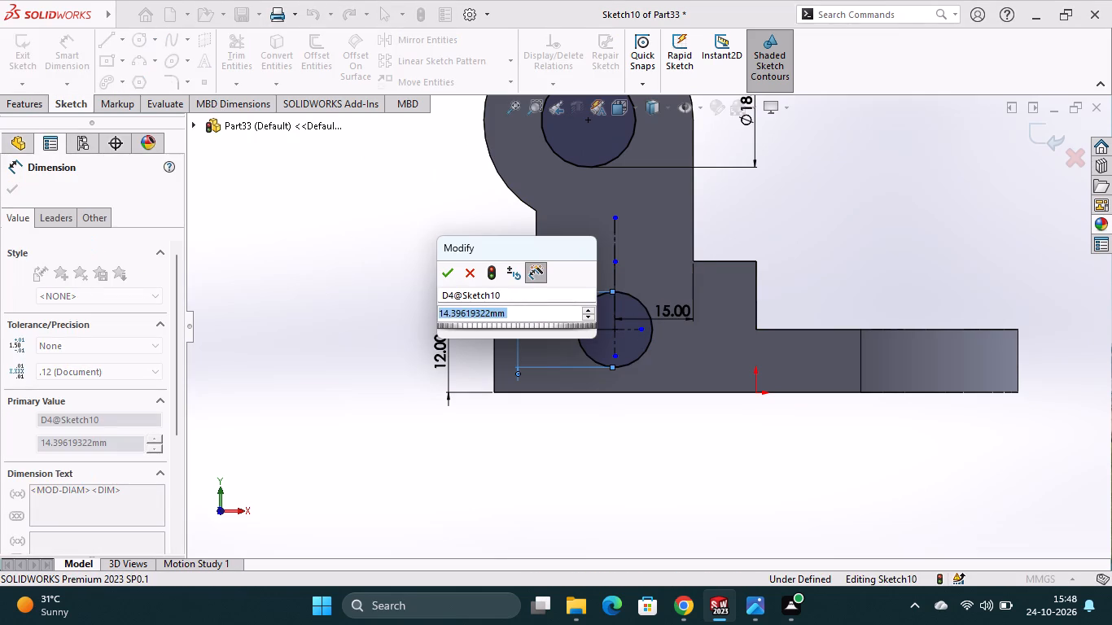
pyautogui.write('10')
pyautogui.press('Return')
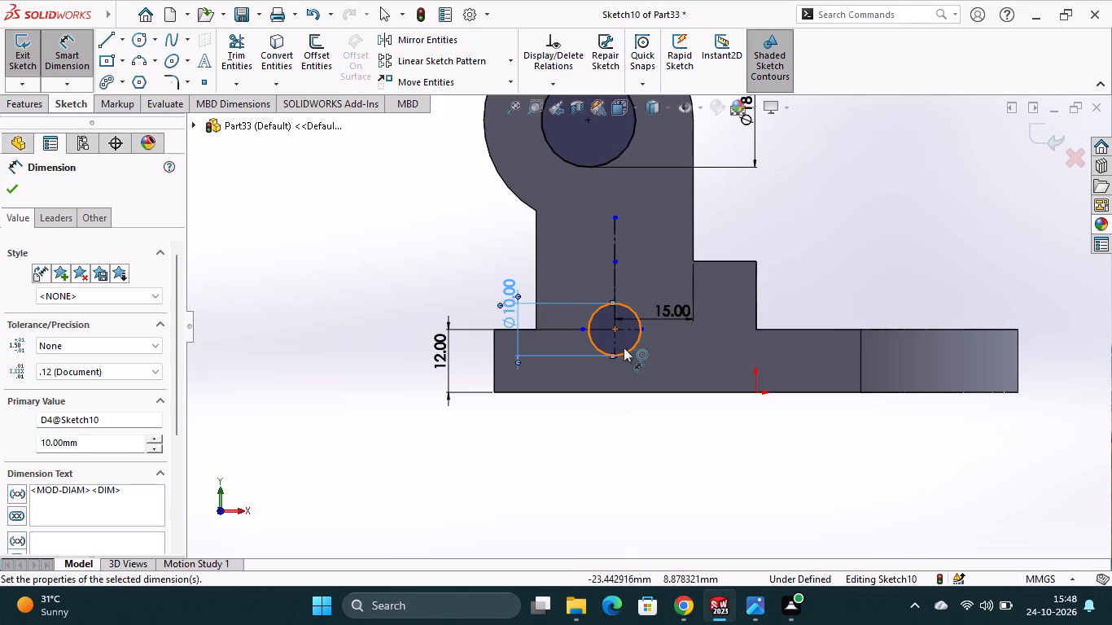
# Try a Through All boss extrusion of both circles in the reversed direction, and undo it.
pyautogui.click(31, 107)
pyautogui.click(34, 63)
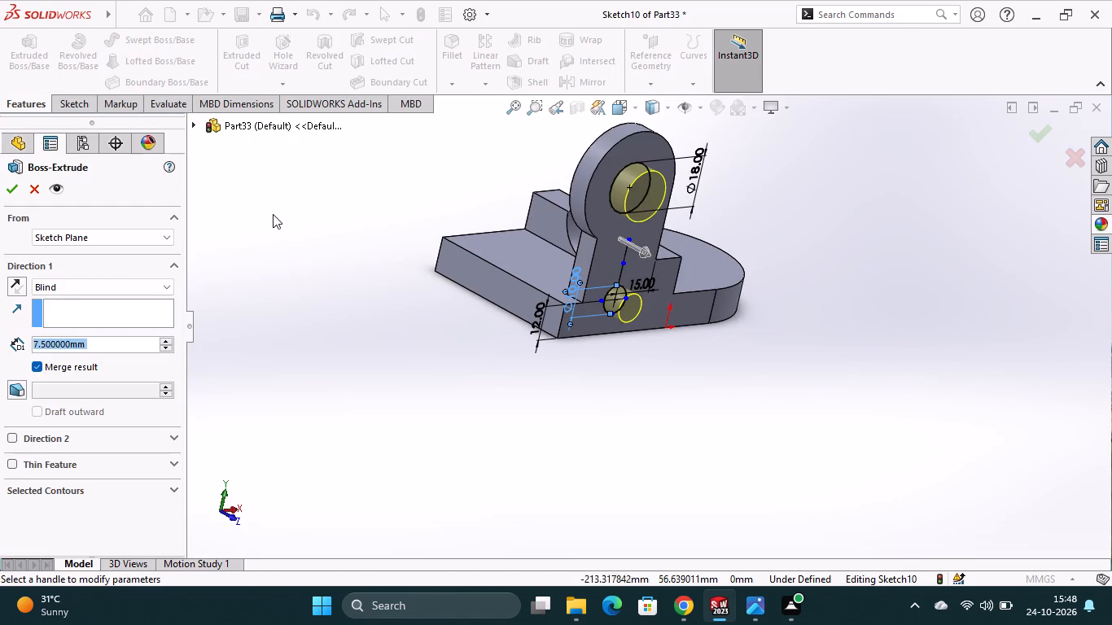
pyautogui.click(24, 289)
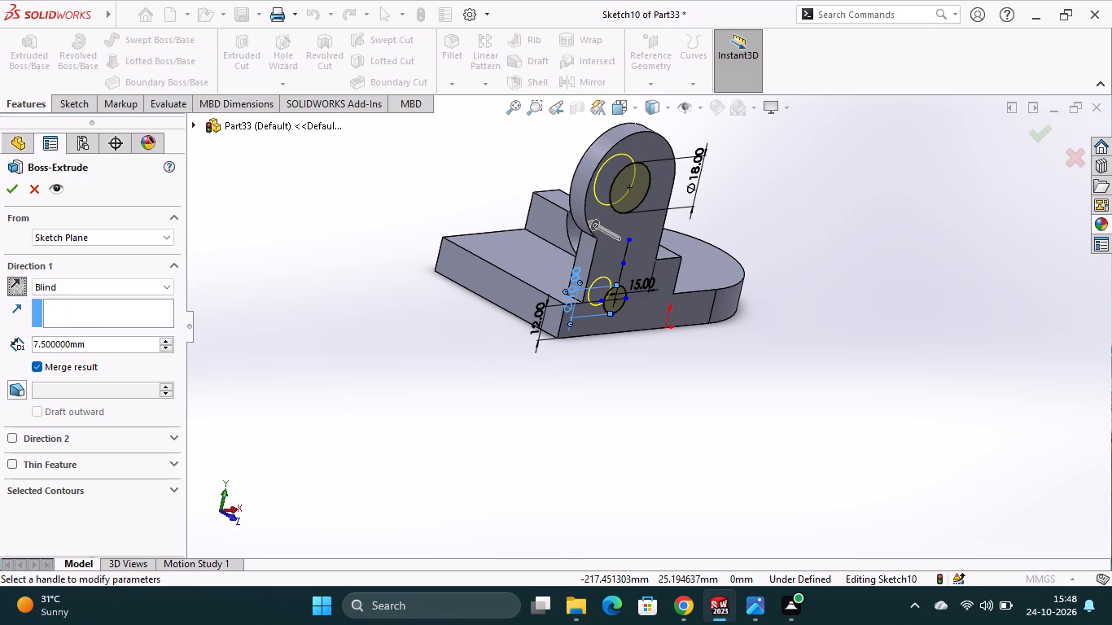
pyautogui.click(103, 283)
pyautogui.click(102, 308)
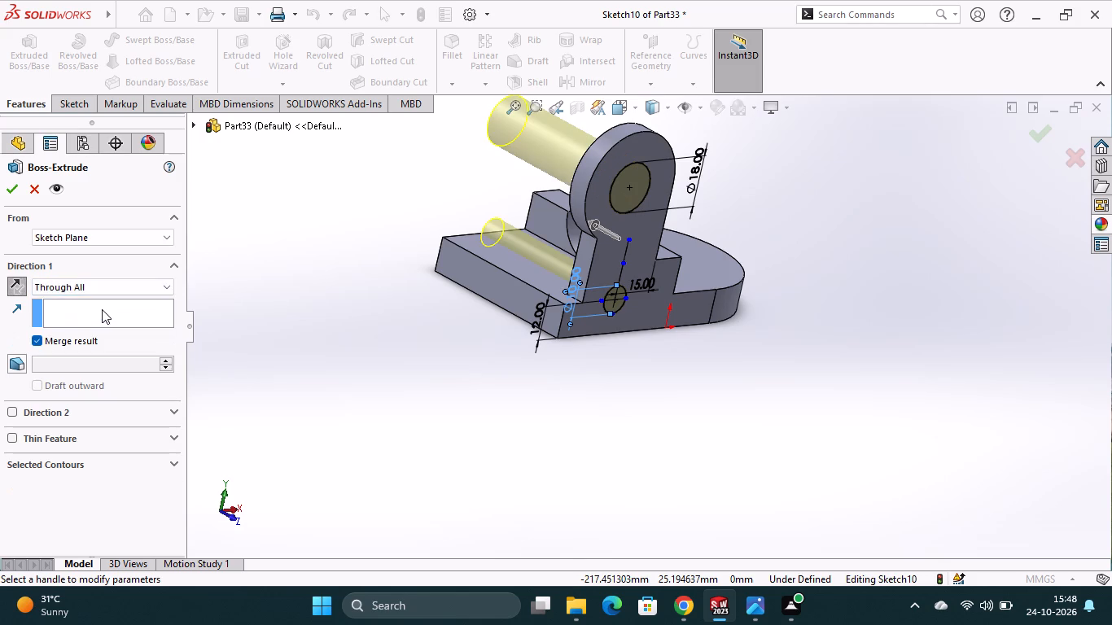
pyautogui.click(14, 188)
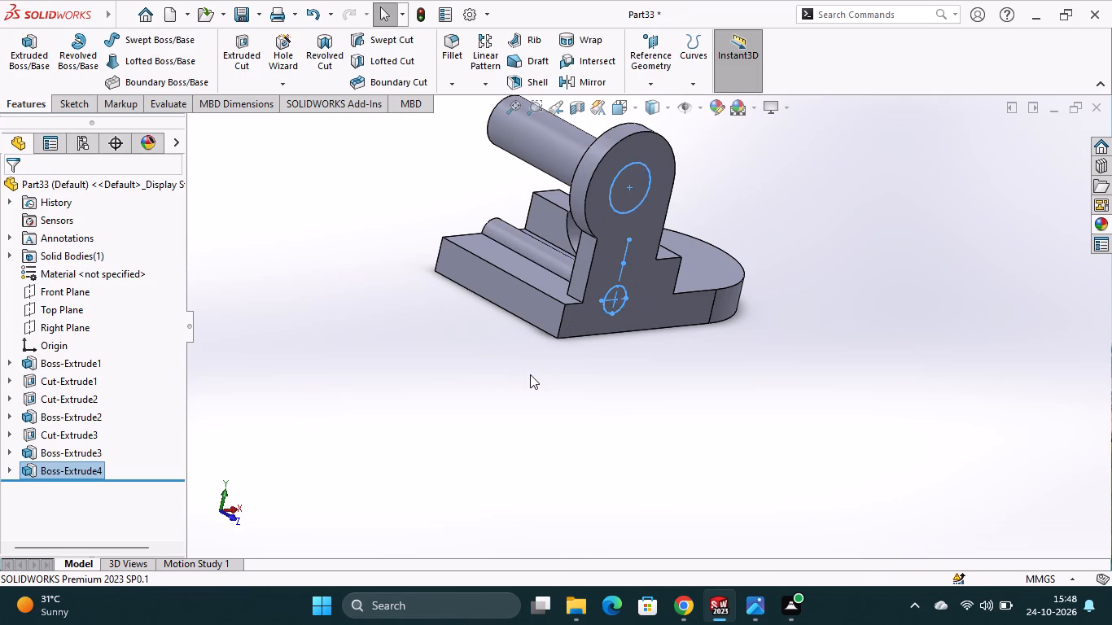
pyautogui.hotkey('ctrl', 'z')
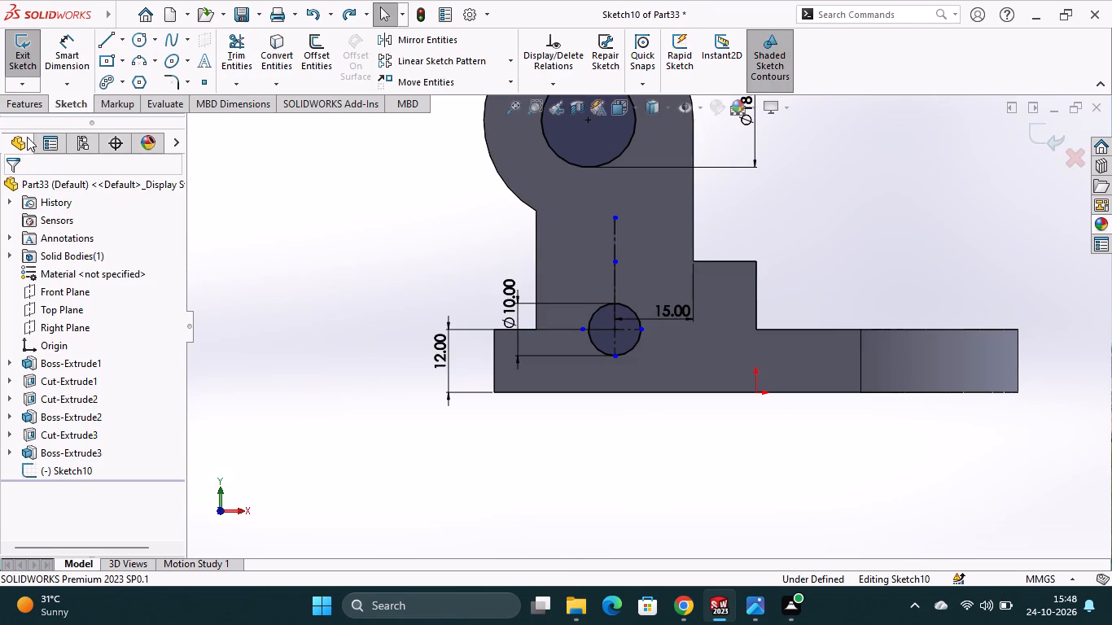
# Extrude-cut both lug circles with a Blind depth of 7.5 mm.
pyautogui.click(35, 107)
pyautogui.click(243, 63)
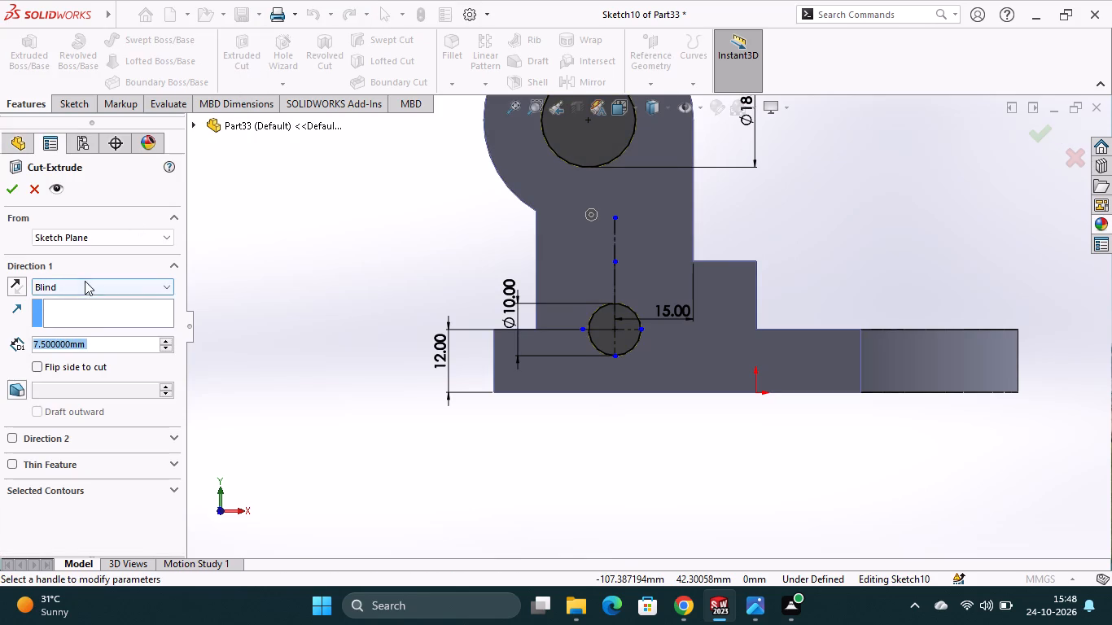
pyautogui.click(85, 281)
pyautogui.click(71, 312)
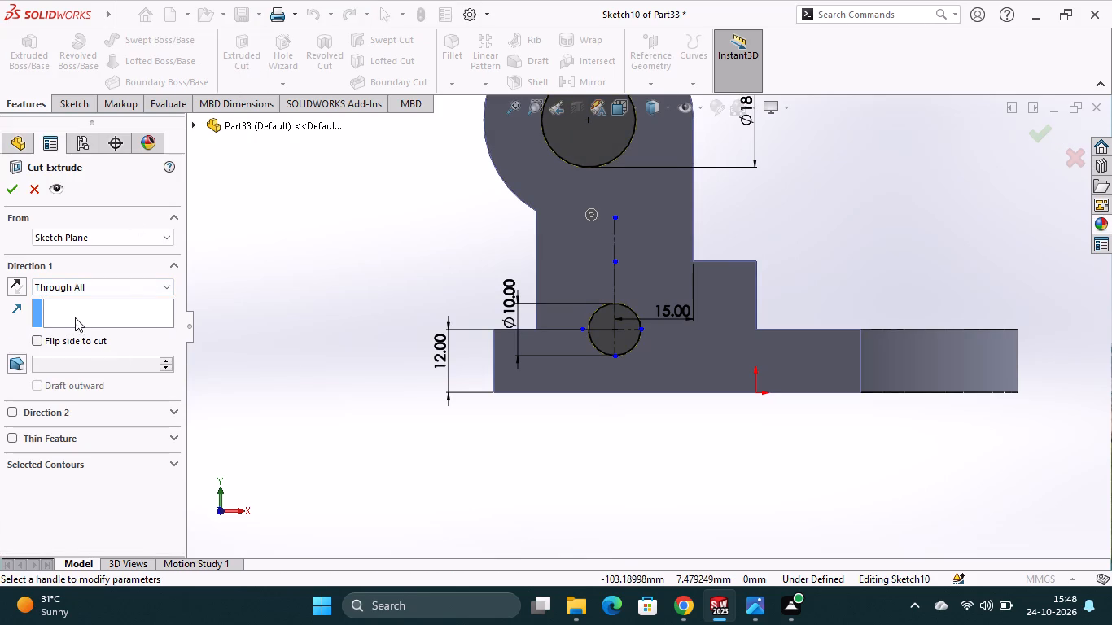
pyautogui.moveTo(451, 422); pyautogui.dragTo(511, 450, button='middle')
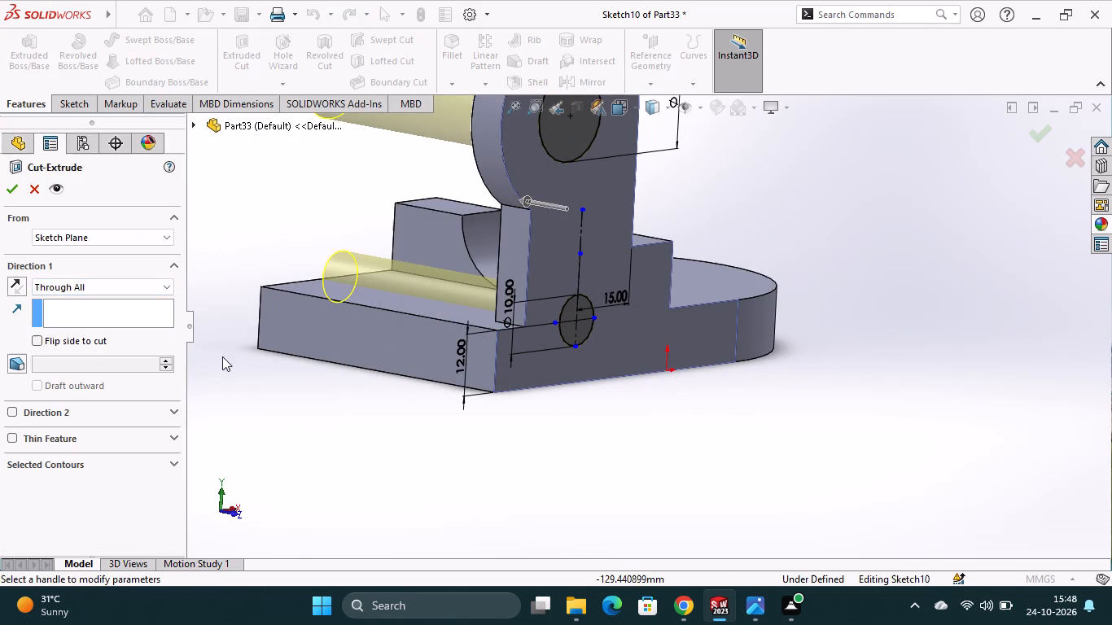
pyautogui.click(122, 283)
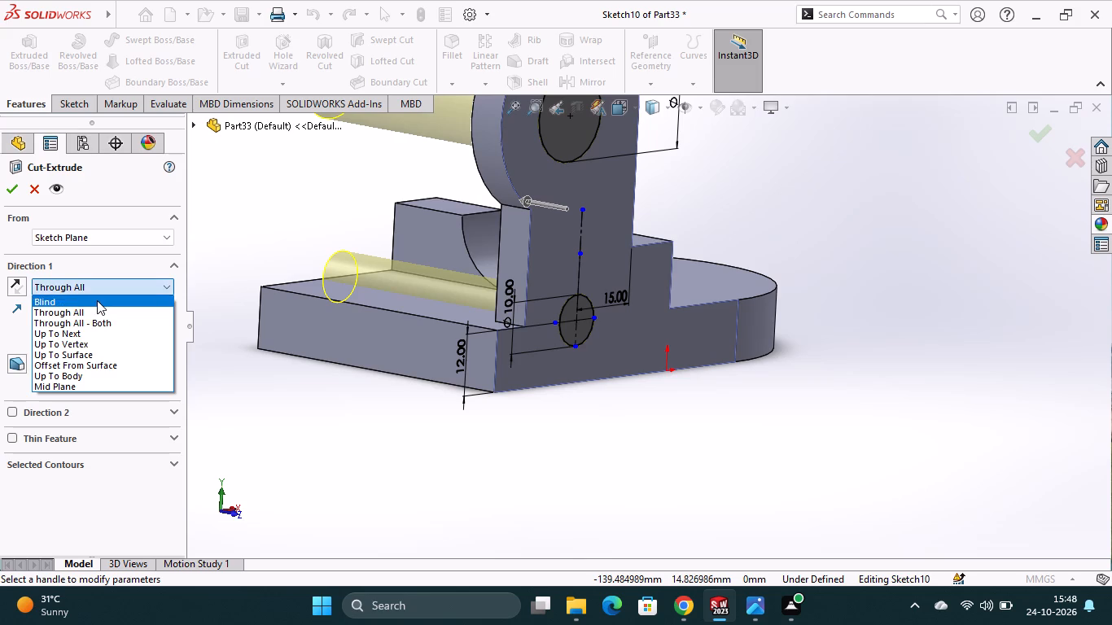
pyautogui.click(97, 300)
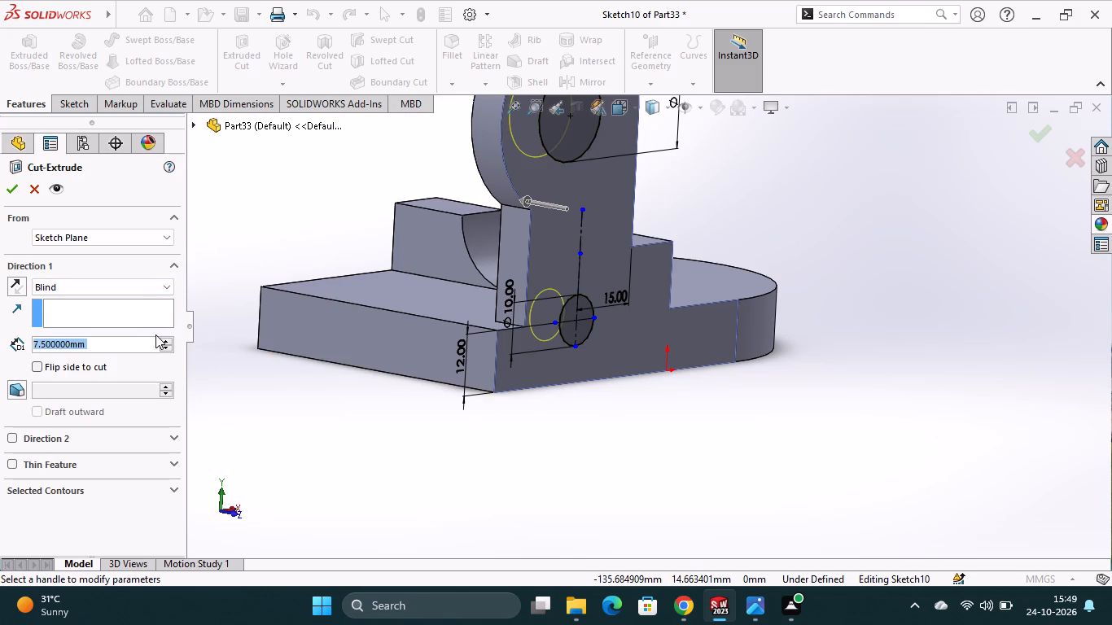
pyautogui.press('Return')
pyautogui.click(449, 462)
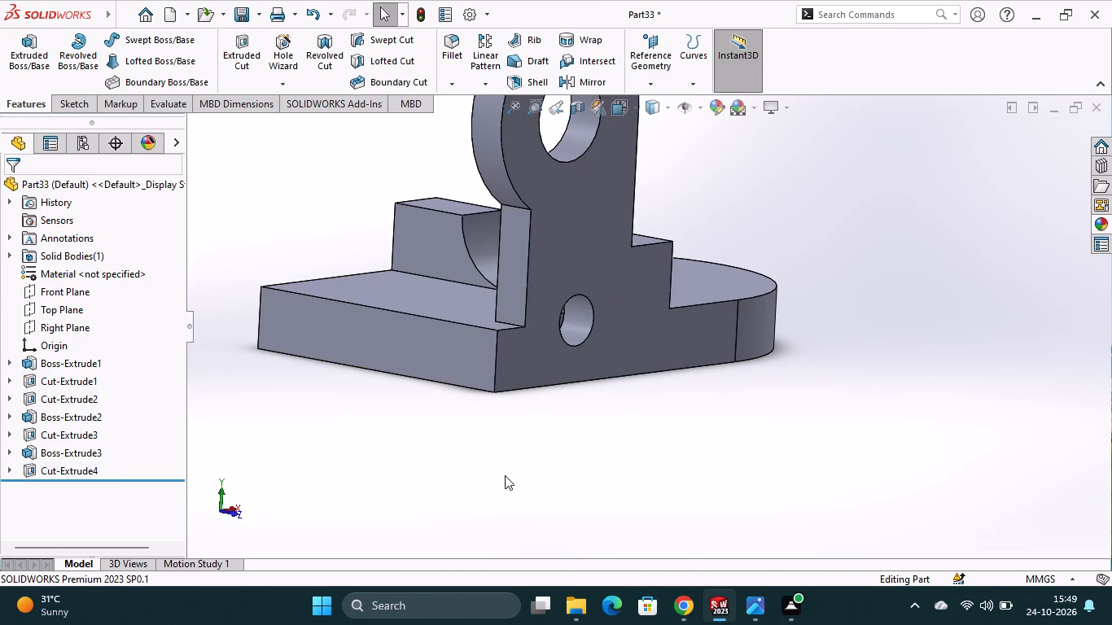
# Start a sketch on the base plate's side face opposite the lug and convert the lug face's outline into it.
pyautogui.moveTo(518, 478); pyautogui.dragTo(575, 504, button='middle')
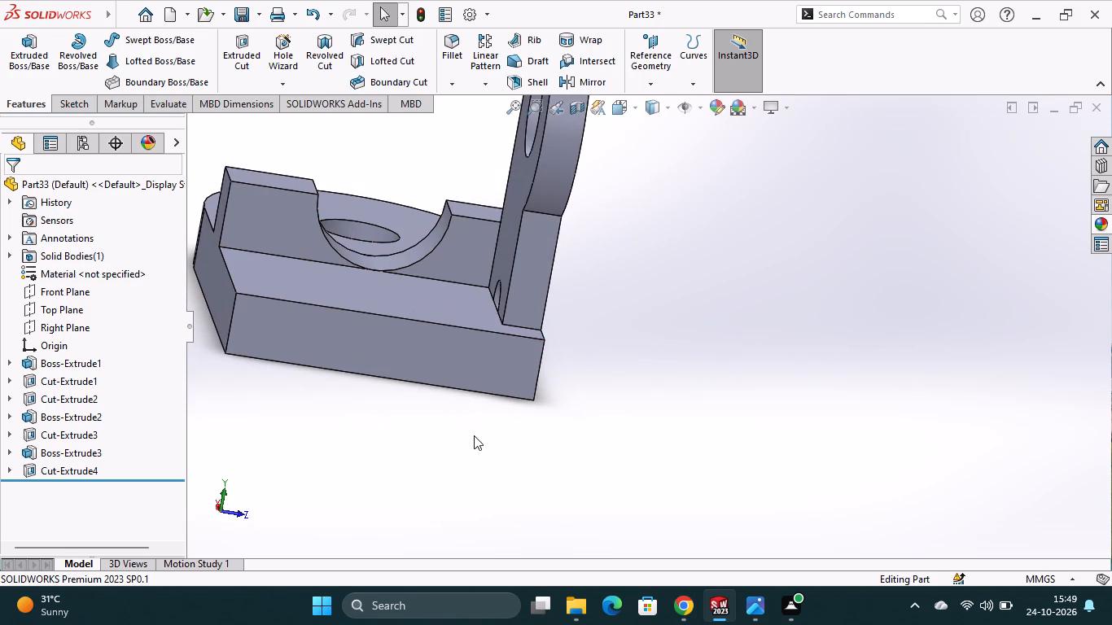
pyautogui.moveTo(421, 431); pyautogui.dragTo(429, 437, button='middle')
pyautogui.scroll(1, 453, 448)
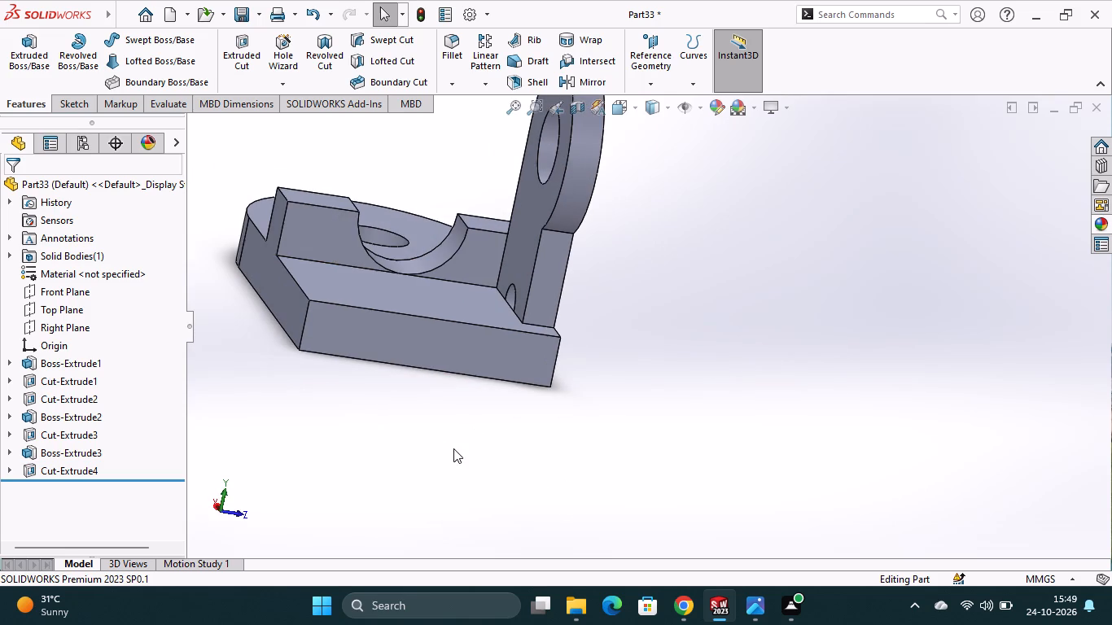
pyautogui.moveTo(528, 454); pyautogui.dragTo(573, 470, button='middle')
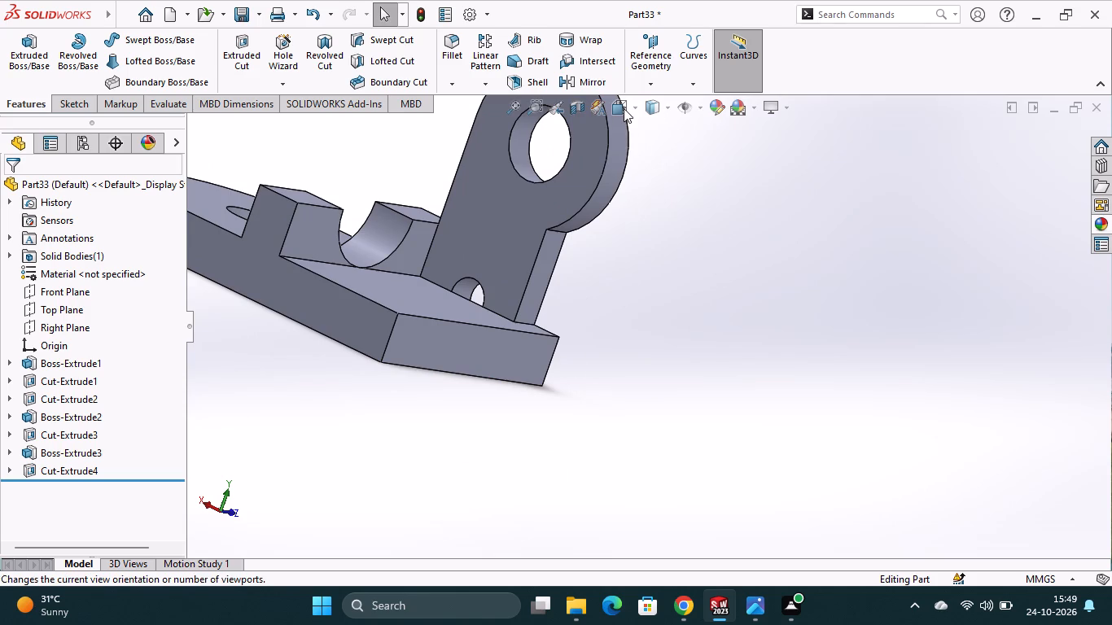
pyautogui.click(637, 106)
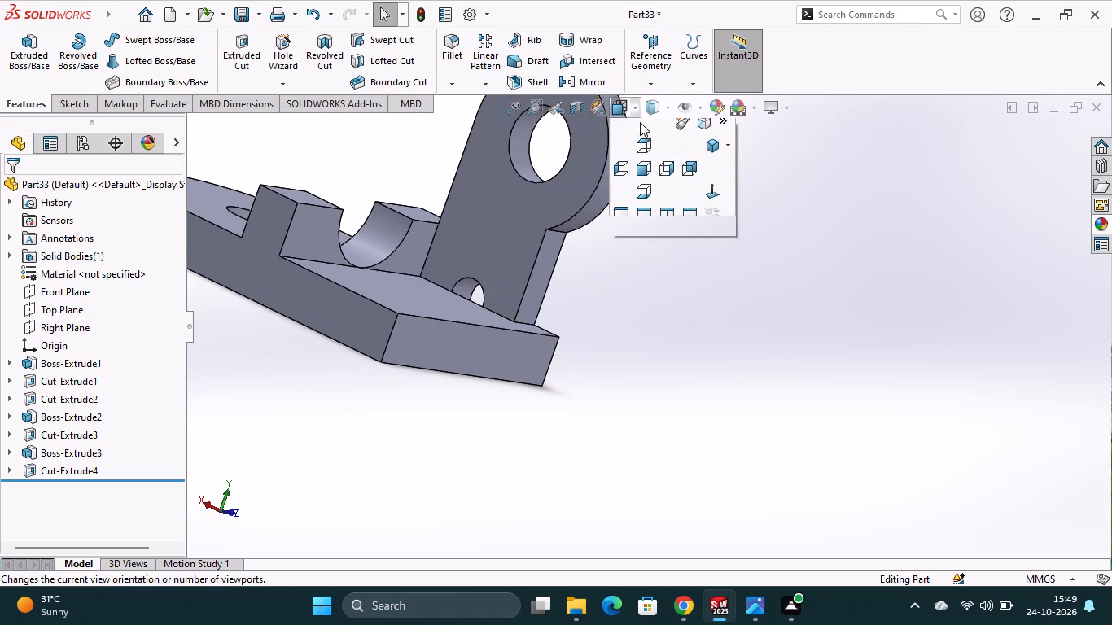
pyautogui.click(709, 157)
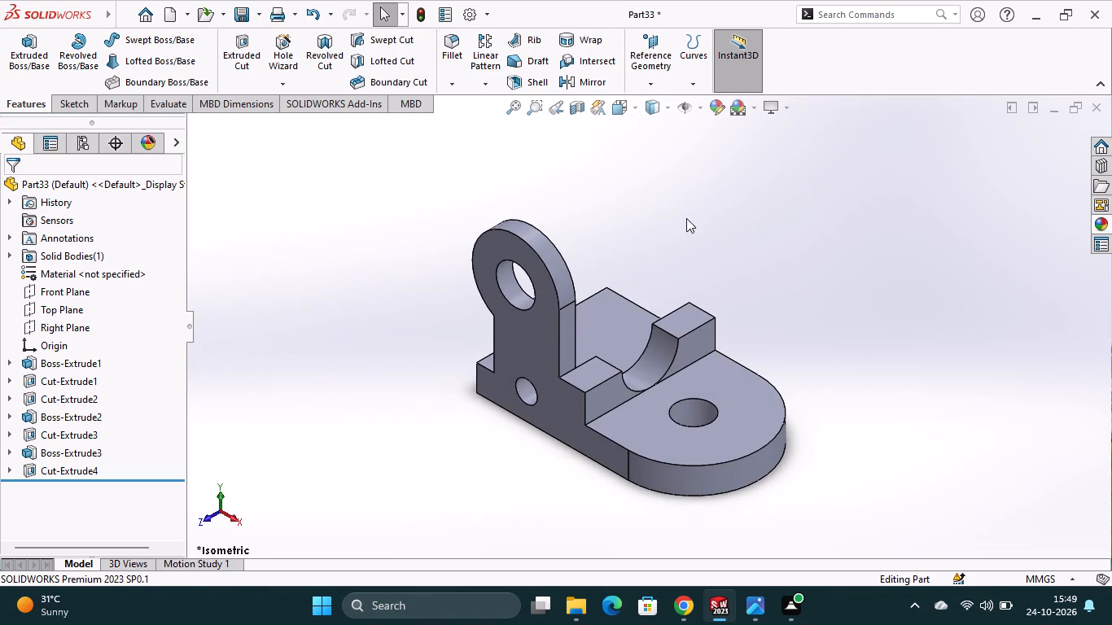
pyautogui.moveTo(810, 358); pyautogui.dragTo(716, 425, button='middle')
pyautogui.click(798, 298)
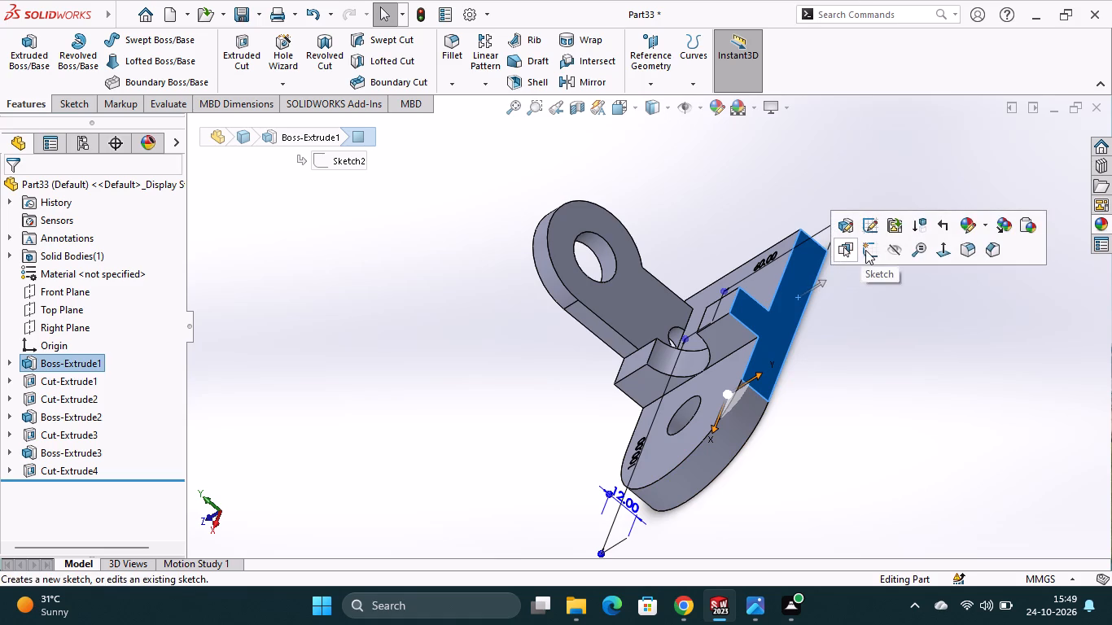
pyautogui.click(865, 249)
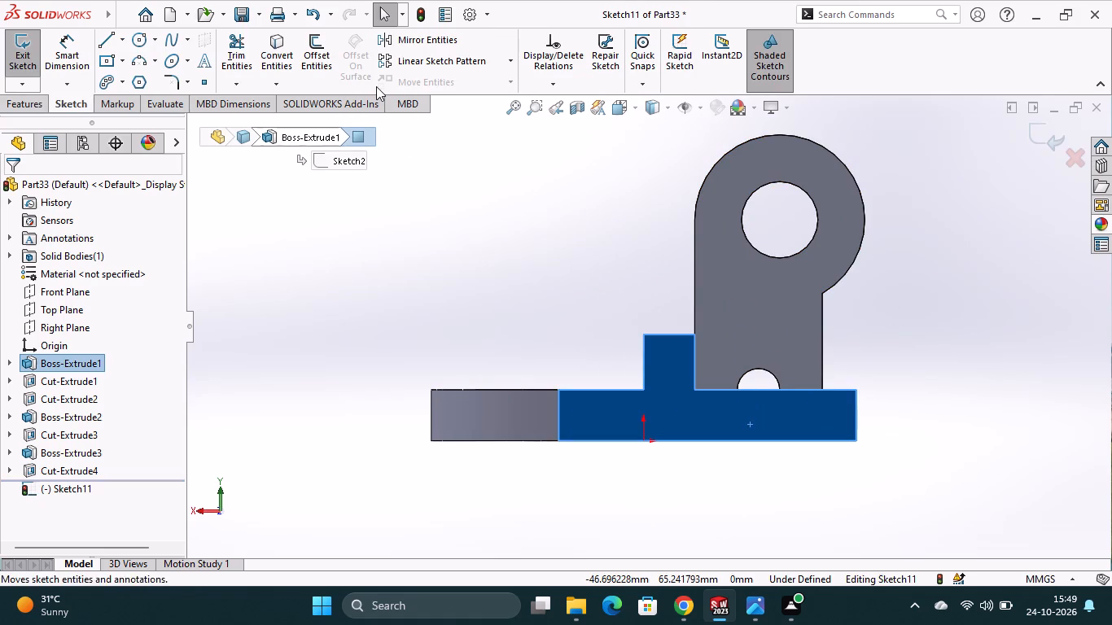
pyautogui.click(274, 39)
pyautogui.click(721, 246)
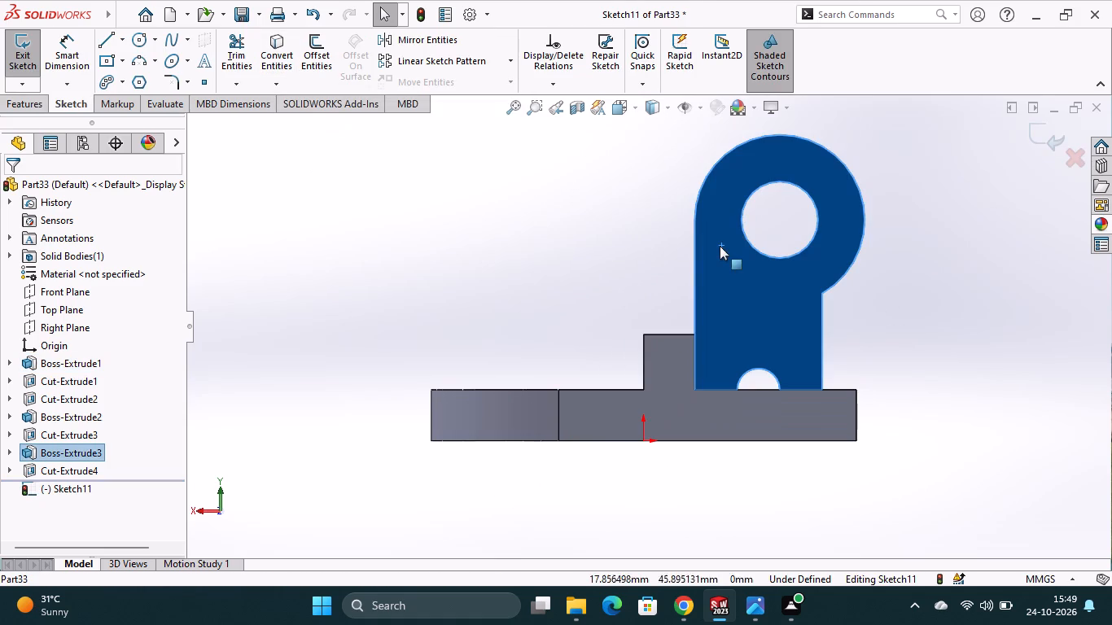
pyautogui.click(282, 35)
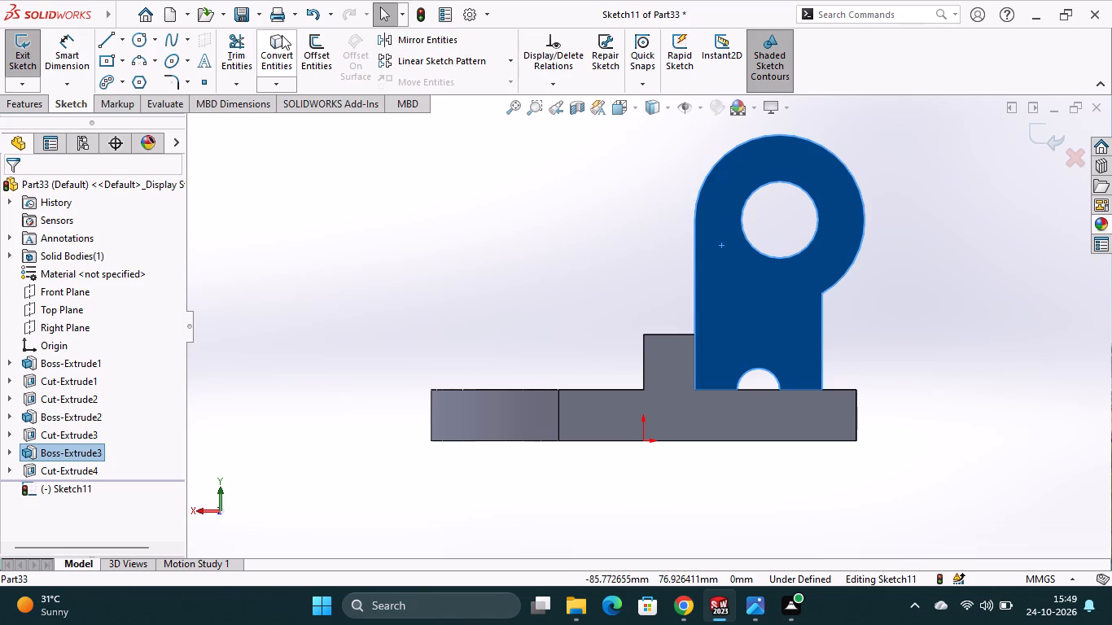
pyautogui.click(797, 320)
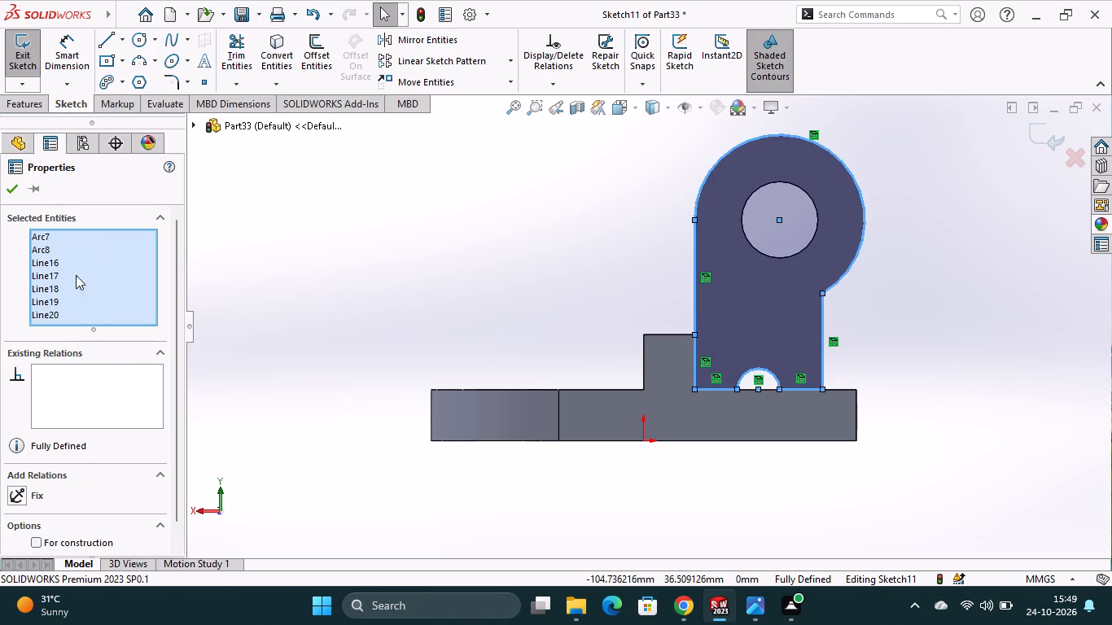
pyautogui.click(5, 192)
pyautogui.click(383, 287)
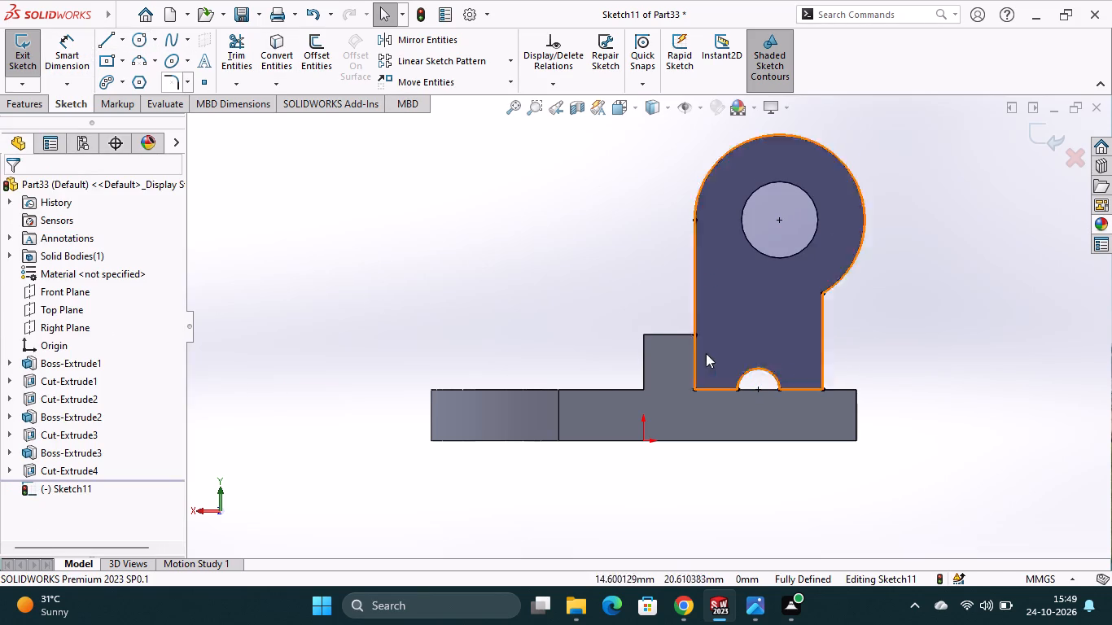
# Trim the converted half-circle arc at the bottom of the outline and bridge its endpoints with a 10 mm horizontal line.
pyautogui.click(239, 51)
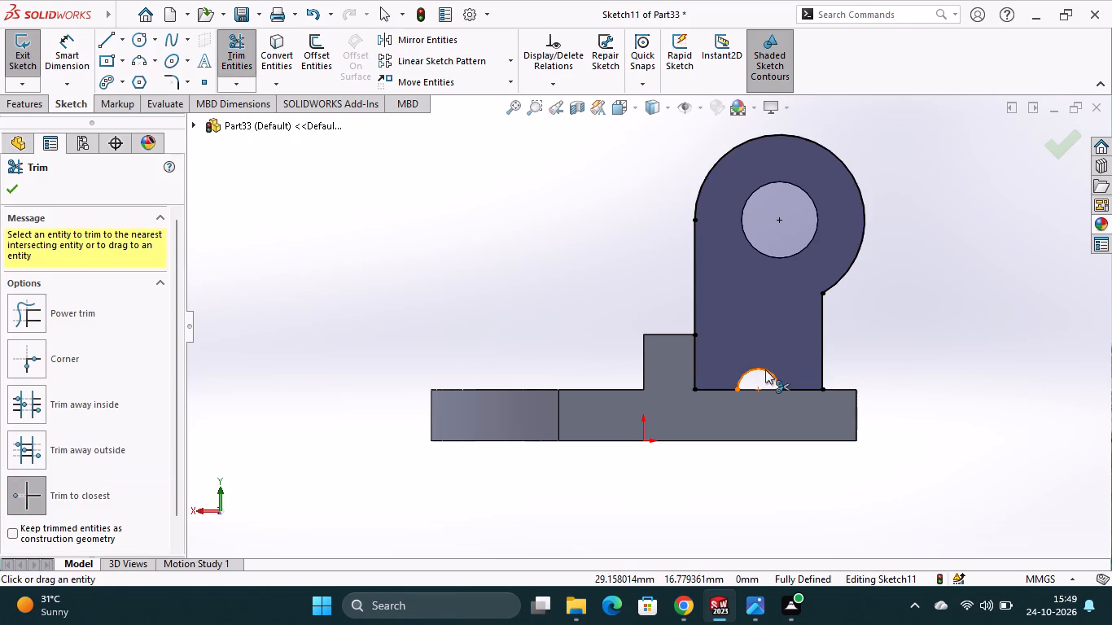
pyautogui.click(765, 369)
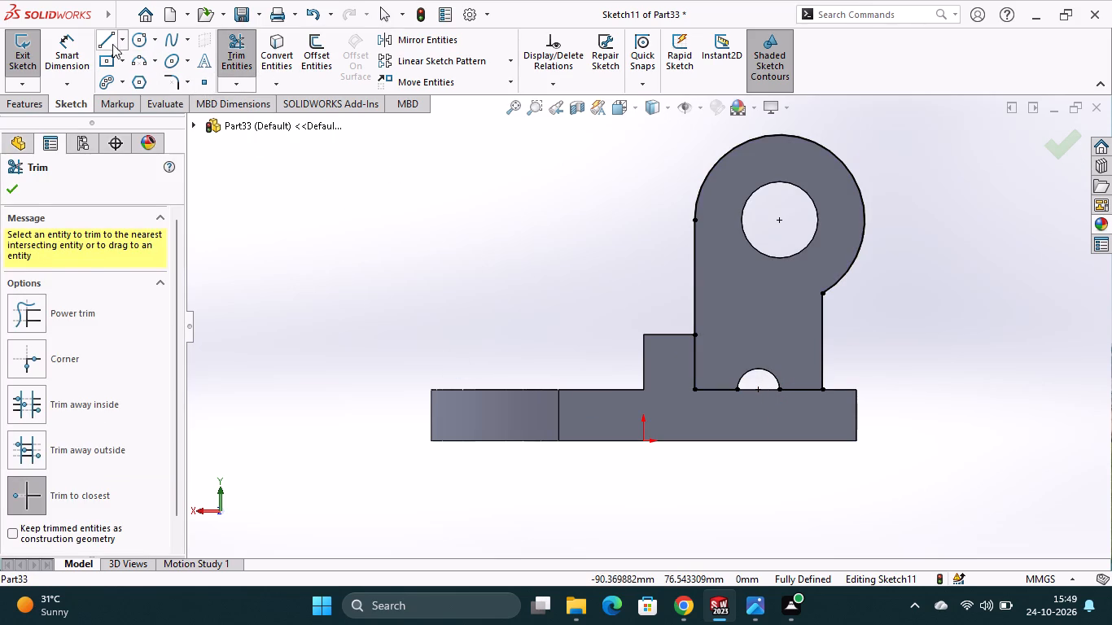
pyautogui.click(107, 42)
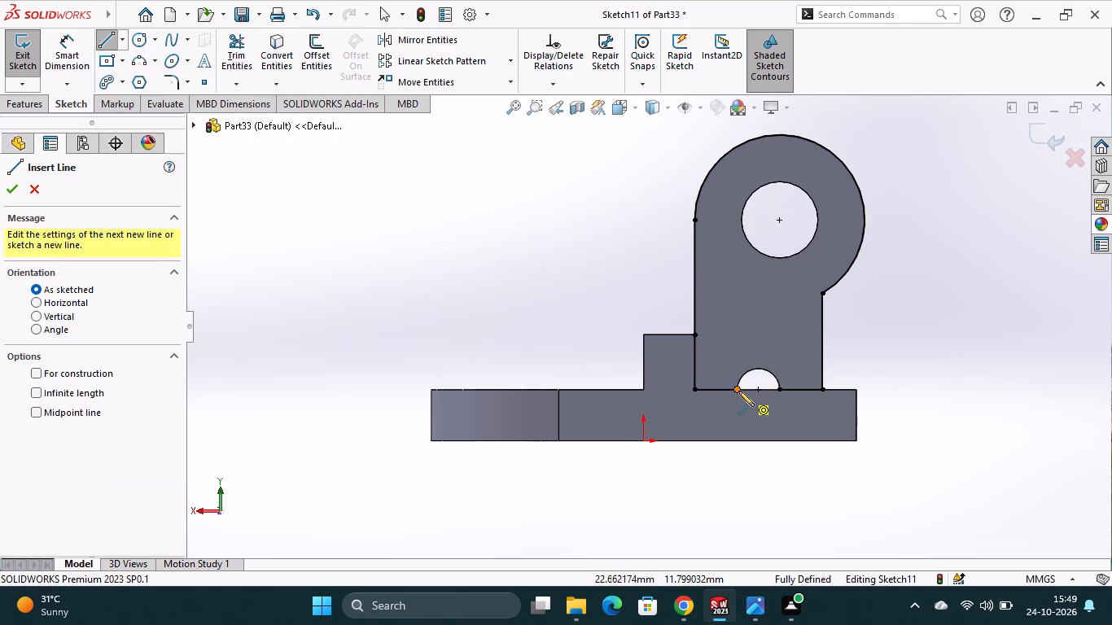
pyautogui.click(738, 391)
pyautogui.click(780, 393)
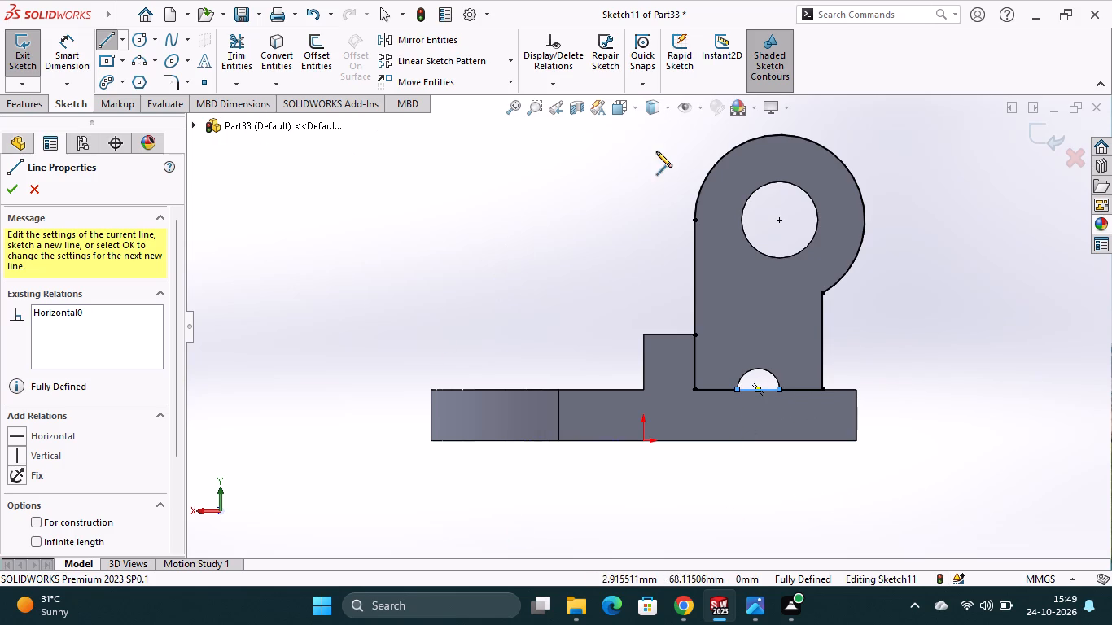
pyautogui.click(12, 190)
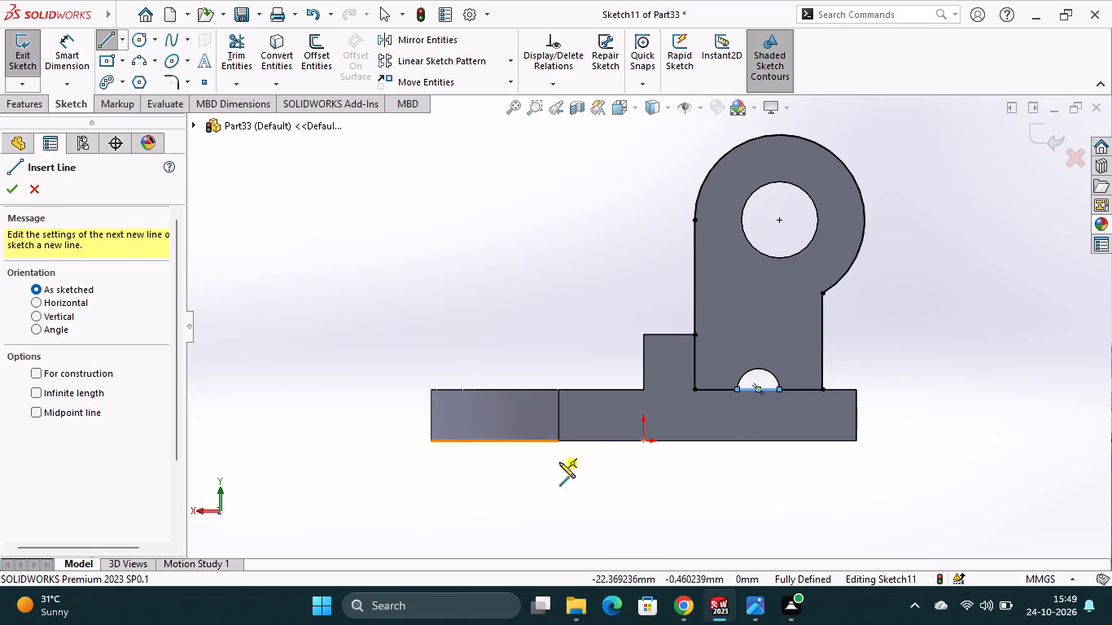
# Extrude the closed lug outline as a boss, Blind 7.5 mm in the reversed direction, with the result merged.
pyautogui.moveTo(564, 487); pyautogui.dragTo(623, 498, button='middle')
pyautogui.middleClick(640, 495)
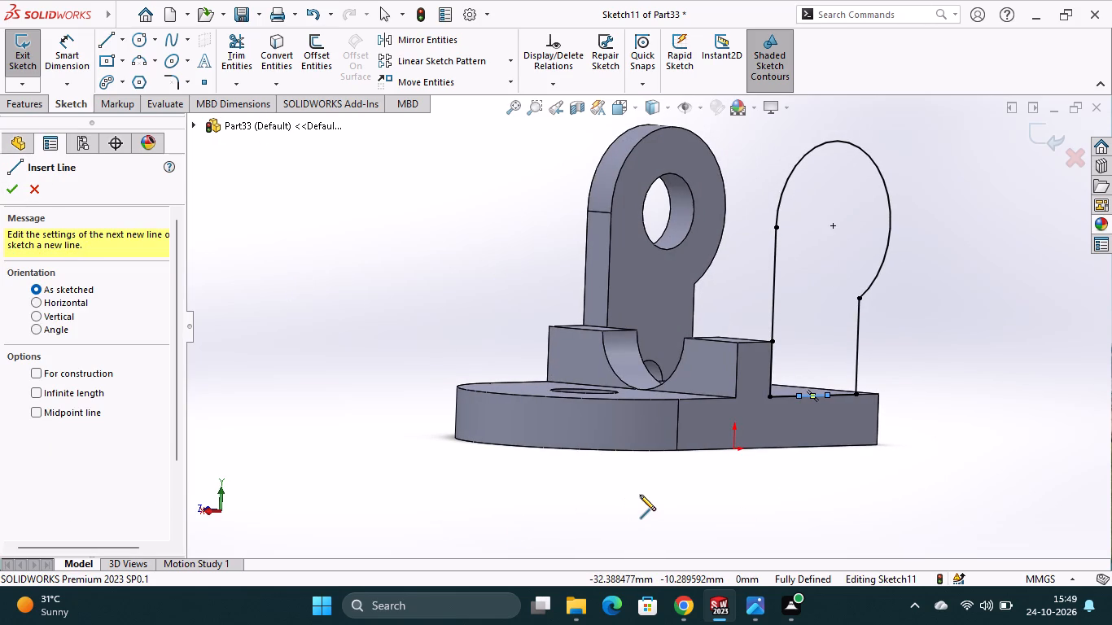
pyautogui.click(35, 109)
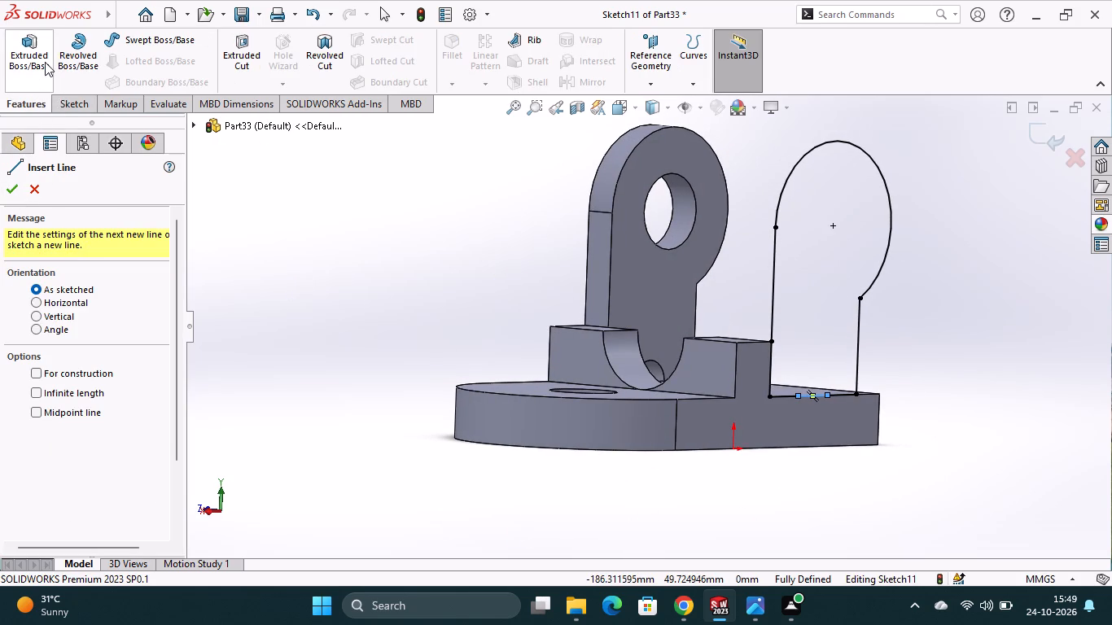
pyautogui.click(43, 62)
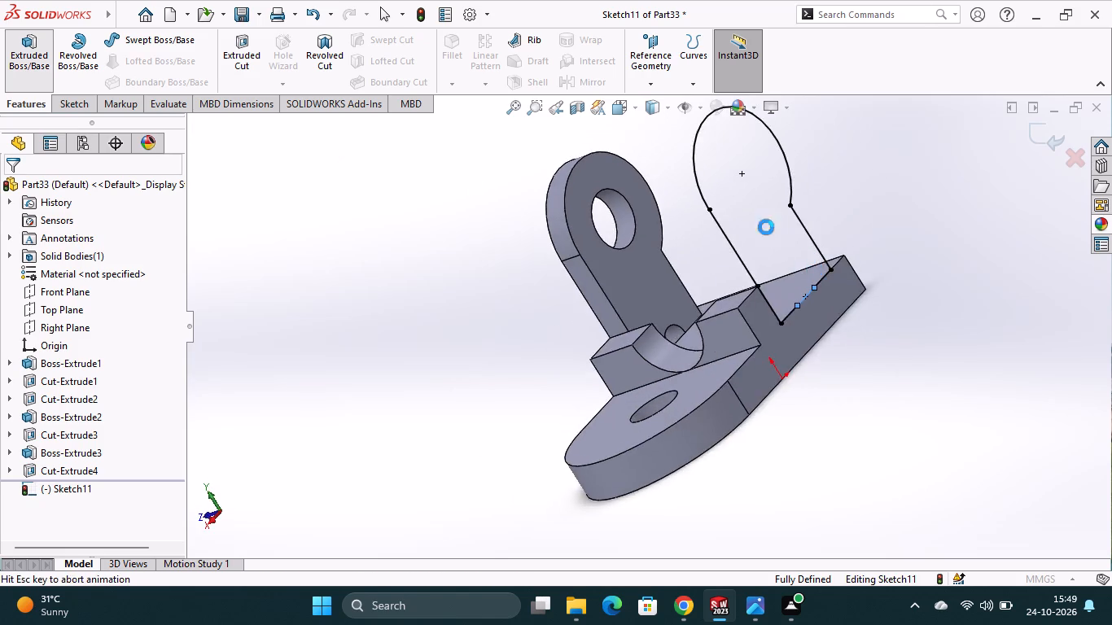
pyautogui.click(730, 219)
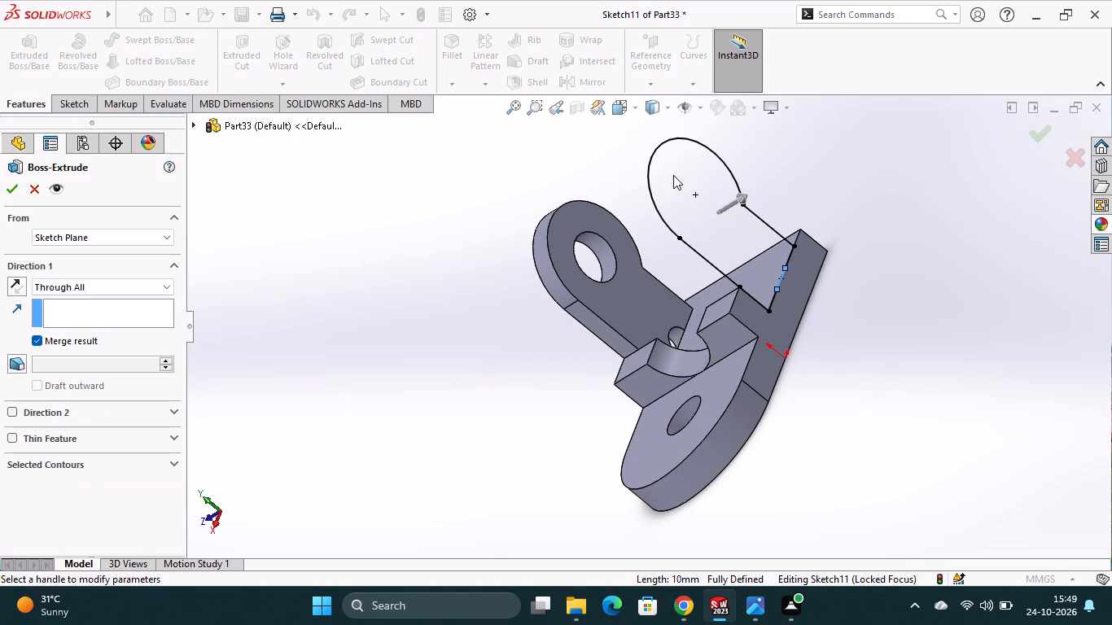
pyautogui.click(673, 175)
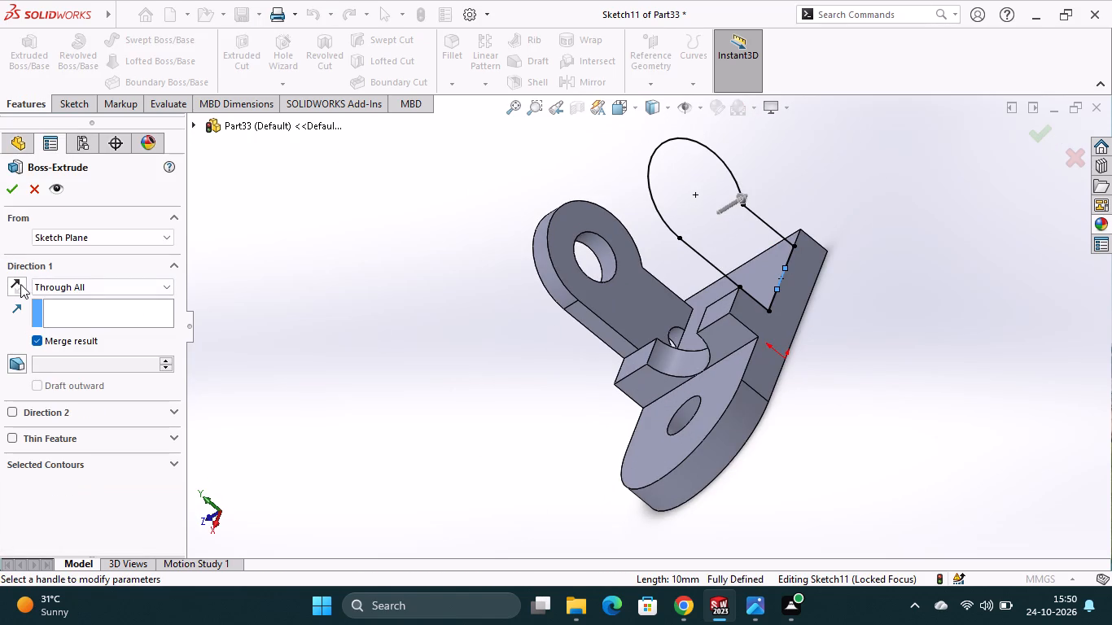
pyautogui.click(21, 283)
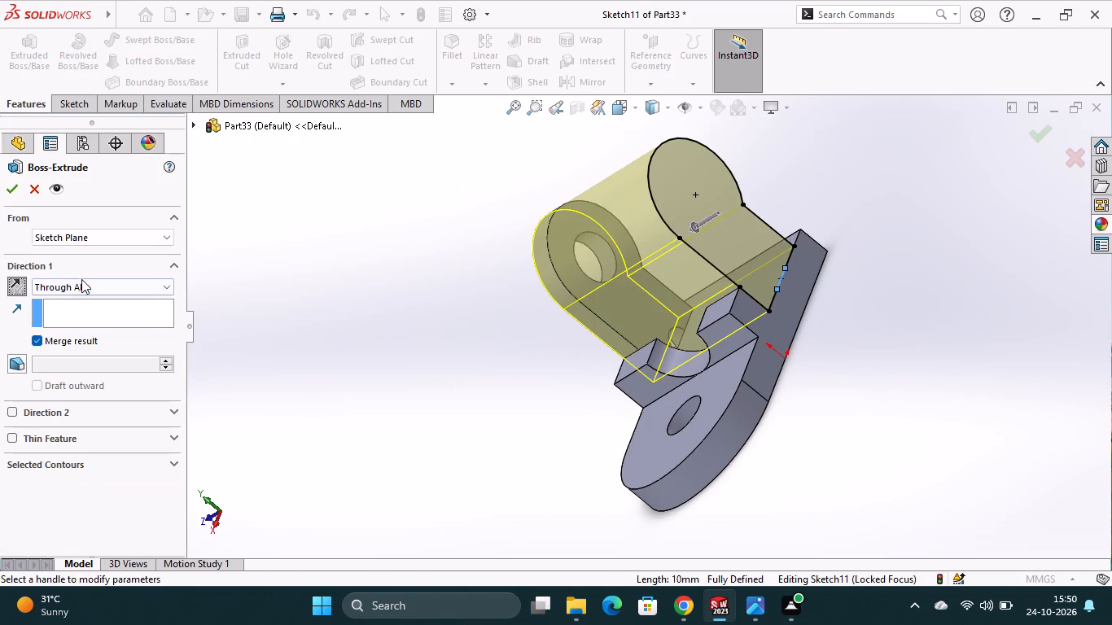
pyautogui.click(82, 278)
pyautogui.click(68, 298)
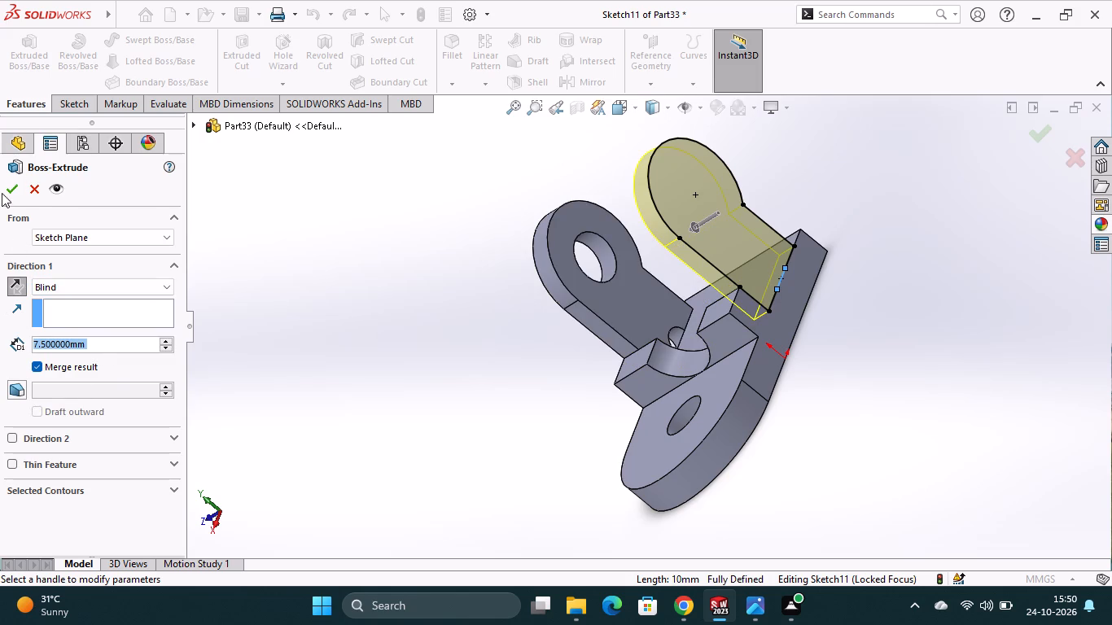
pyautogui.click(9, 190)
pyautogui.click(385, 369)
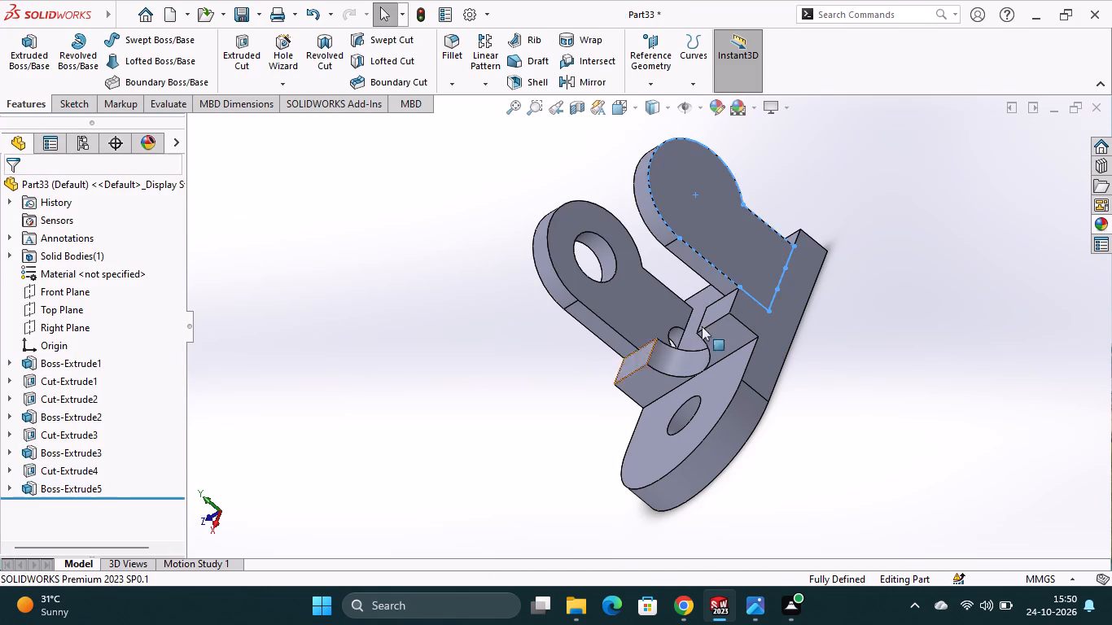
# On the second lug's outer face, sketch a circle centred on its rounded end and another about 14.6 mm in diameter near its foot.
pyautogui.click(727, 237)
pyautogui.click(805, 190)
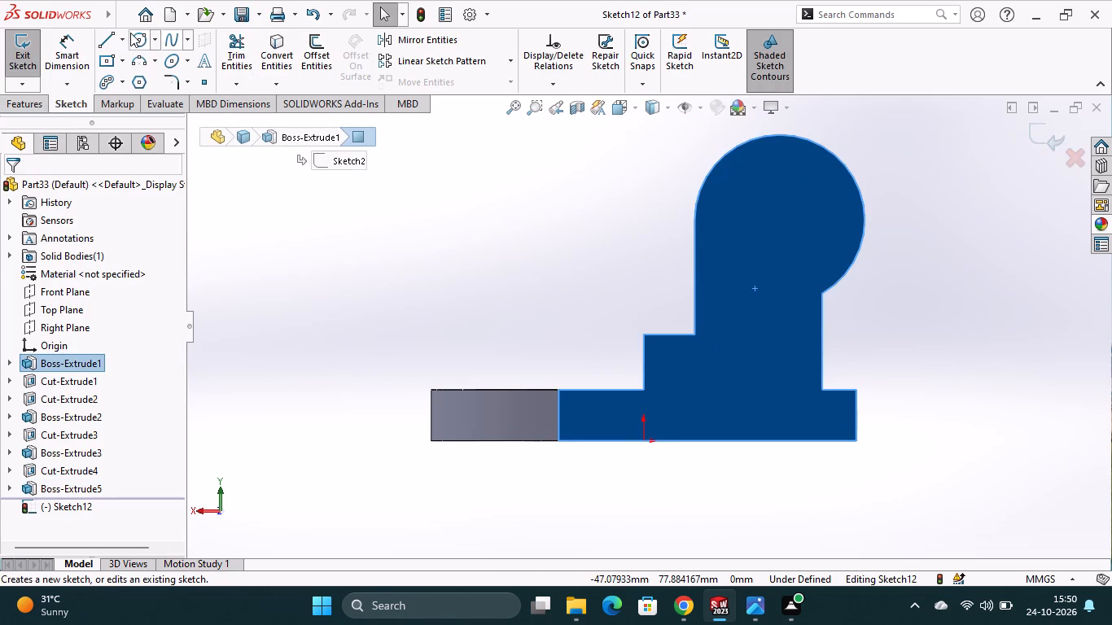
pyautogui.click(138, 38)
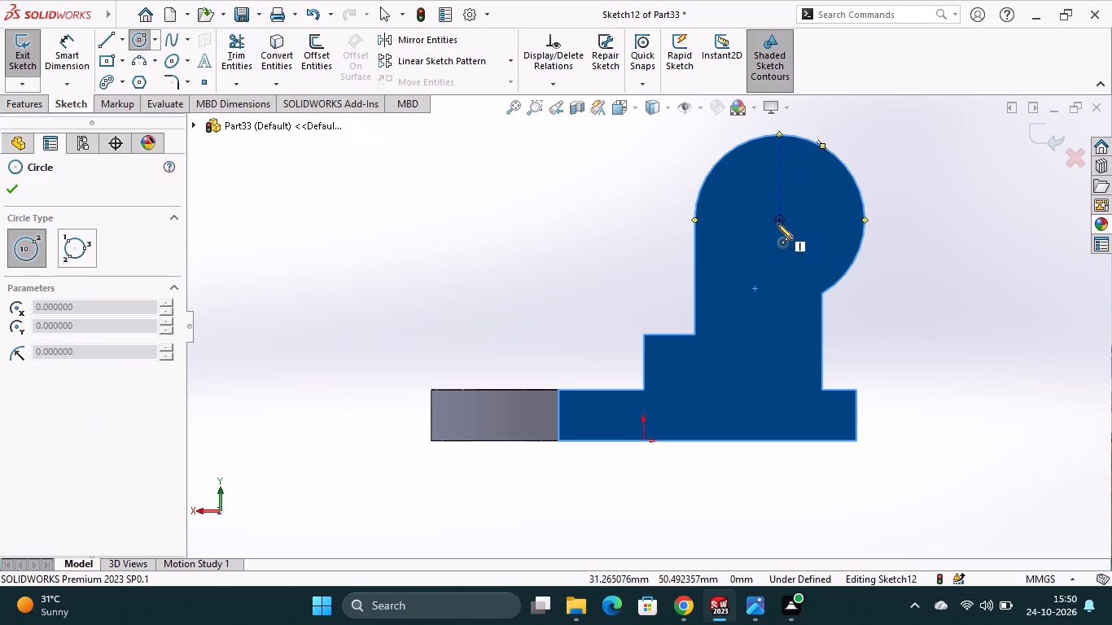
pyautogui.click(781, 218)
pyautogui.click(788, 261)
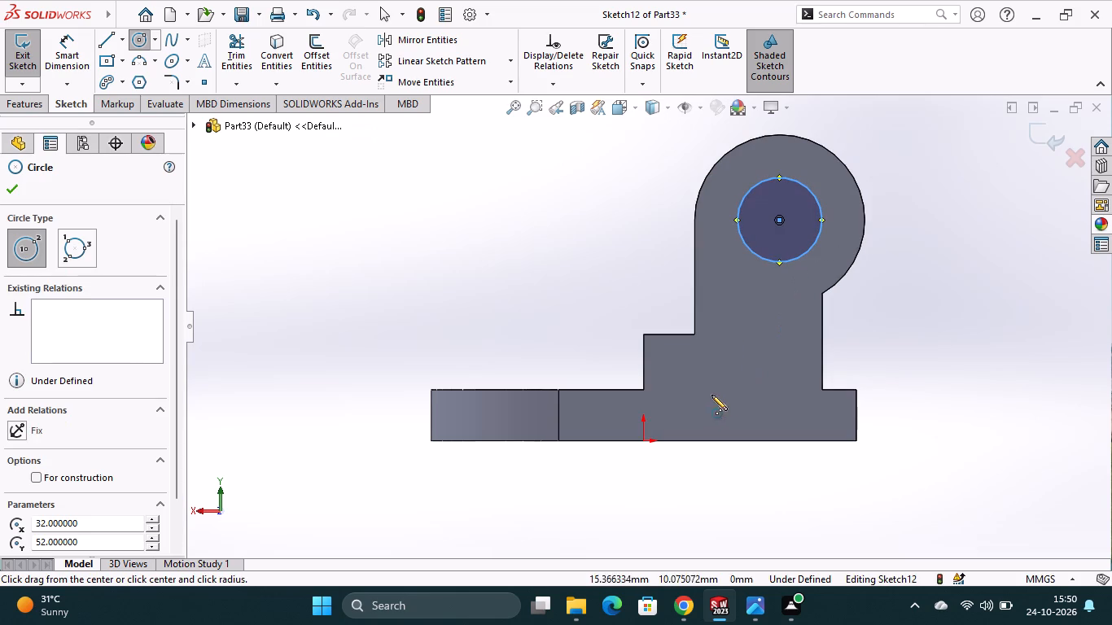
pyautogui.click(724, 382)
pyautogui.click(725, 413)
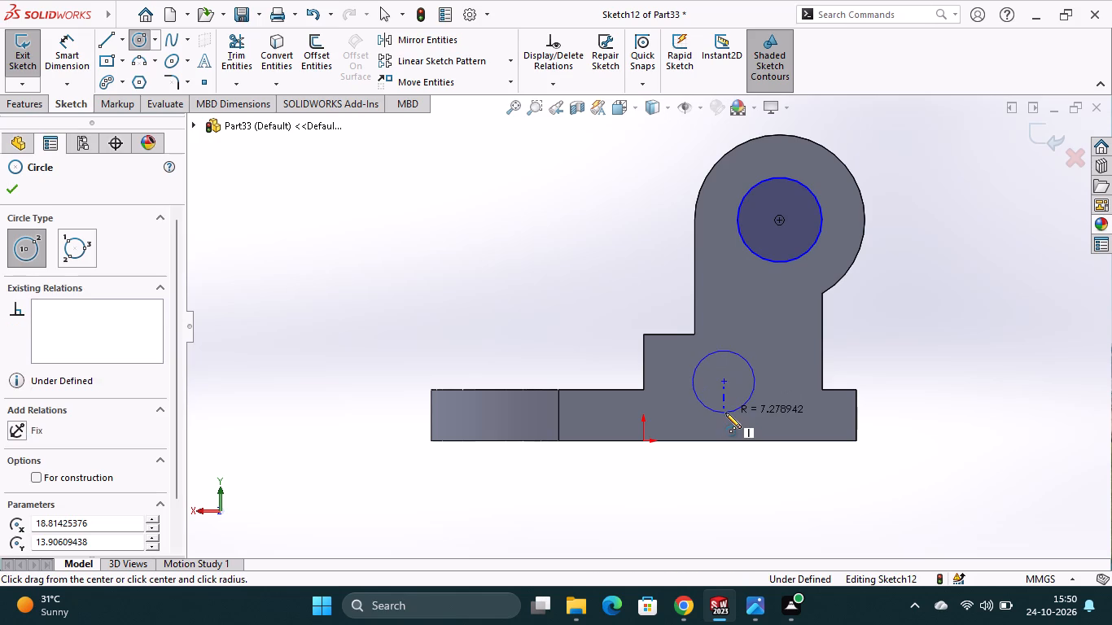
pyautogui.press('Escape')
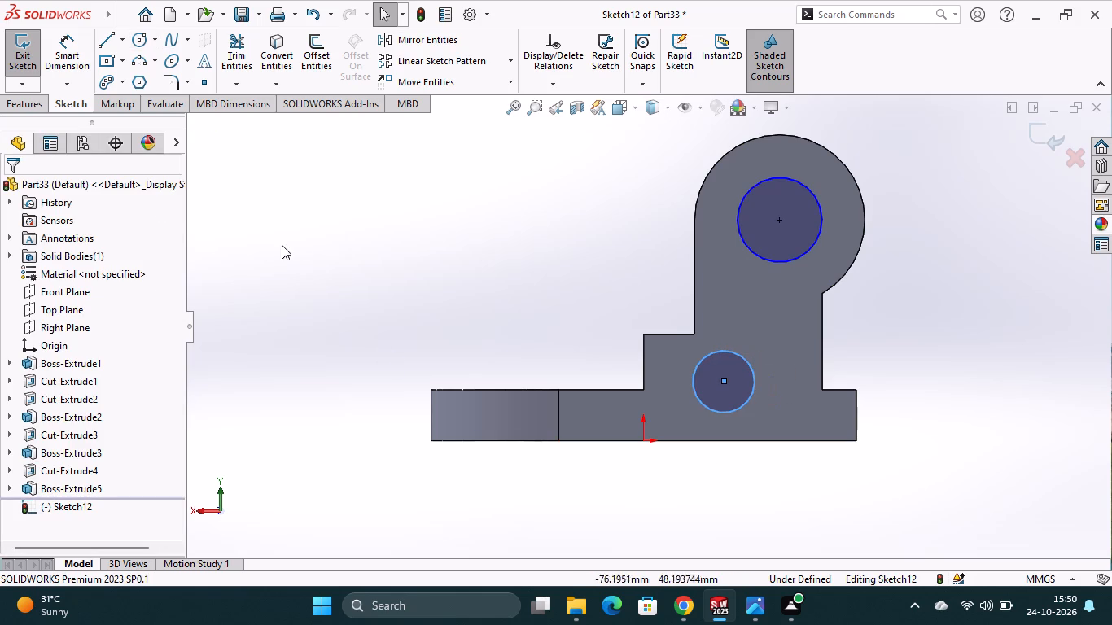
# Set the diameter of the circle on the second lug's rounded end to 18 mm.
pyautogui.click(66, 46)
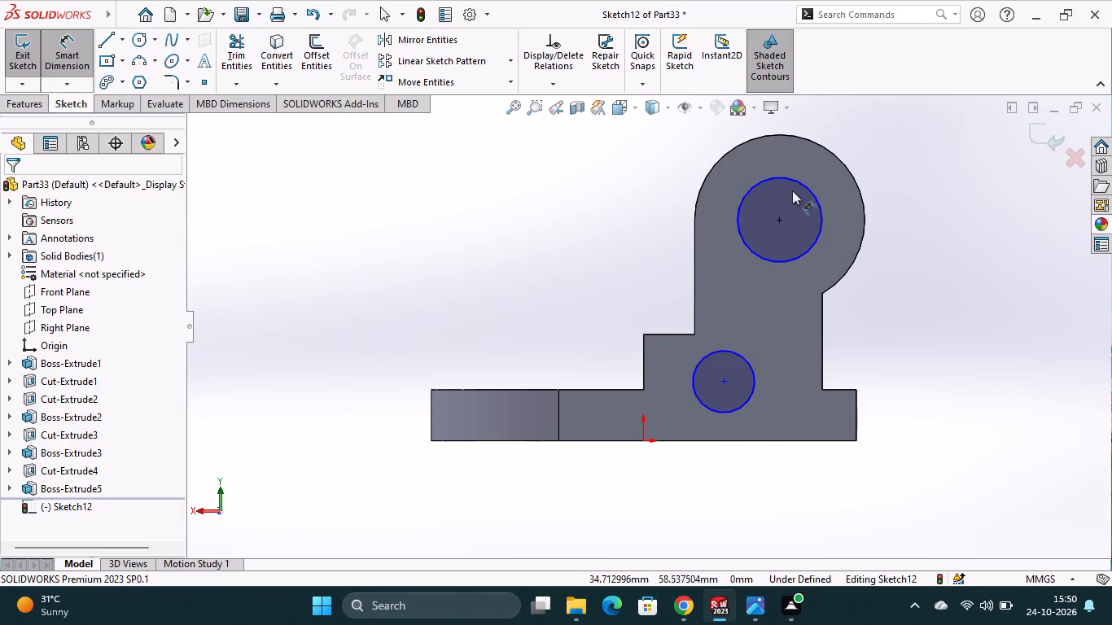
pyautogui.click(803, 180)
pyautogui.click(796, 168)
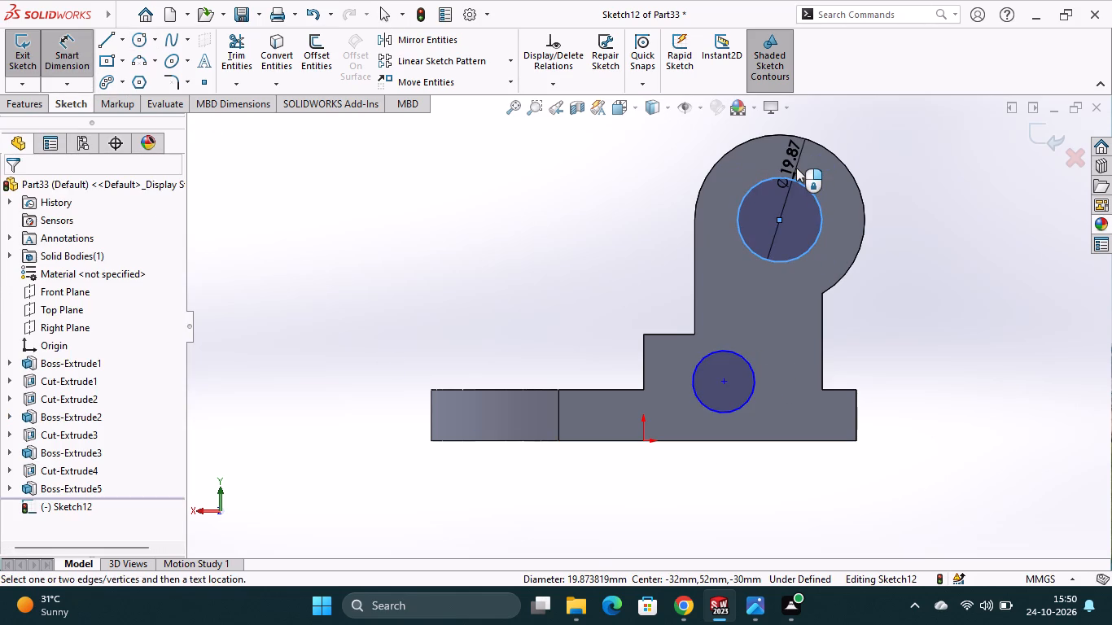
pyautogui.write('18')
pyautogui.press('Return')
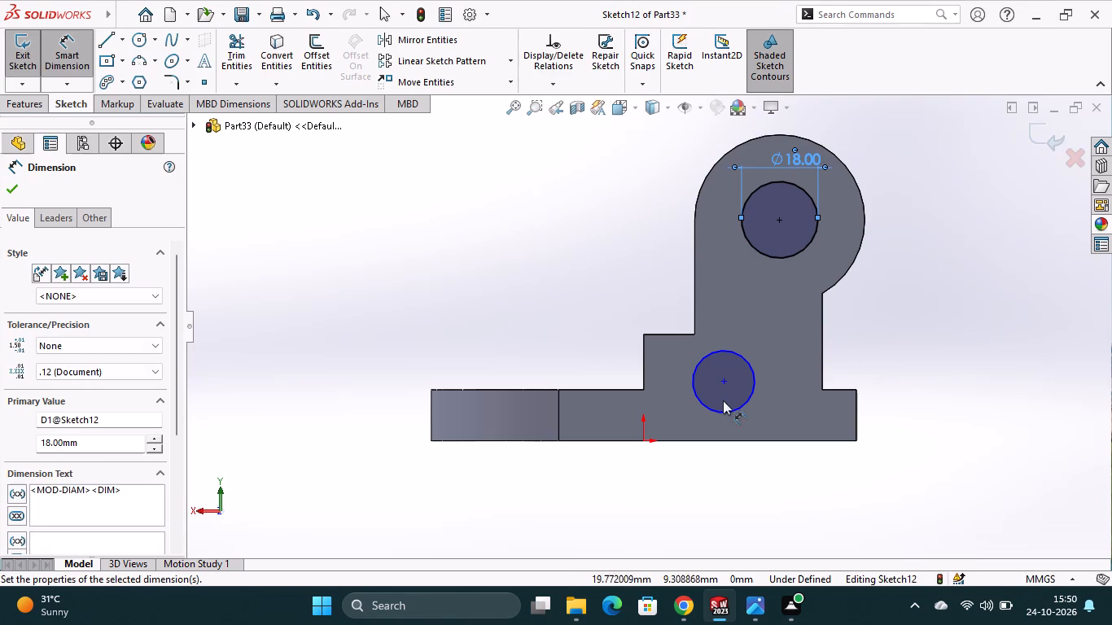
# Position the foot circle's centre 15 mm from the lug's straight vertical edge and 12 mm above the base plate's bottom edge.
pyautogui.click(727, 379)
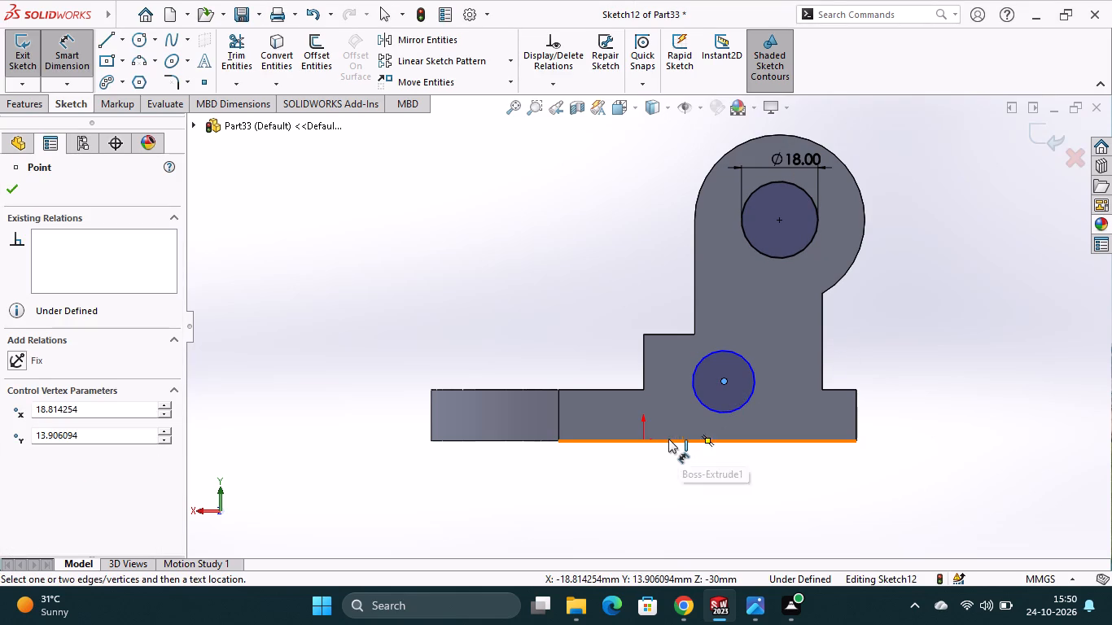
pyautogui.click(696, 321)
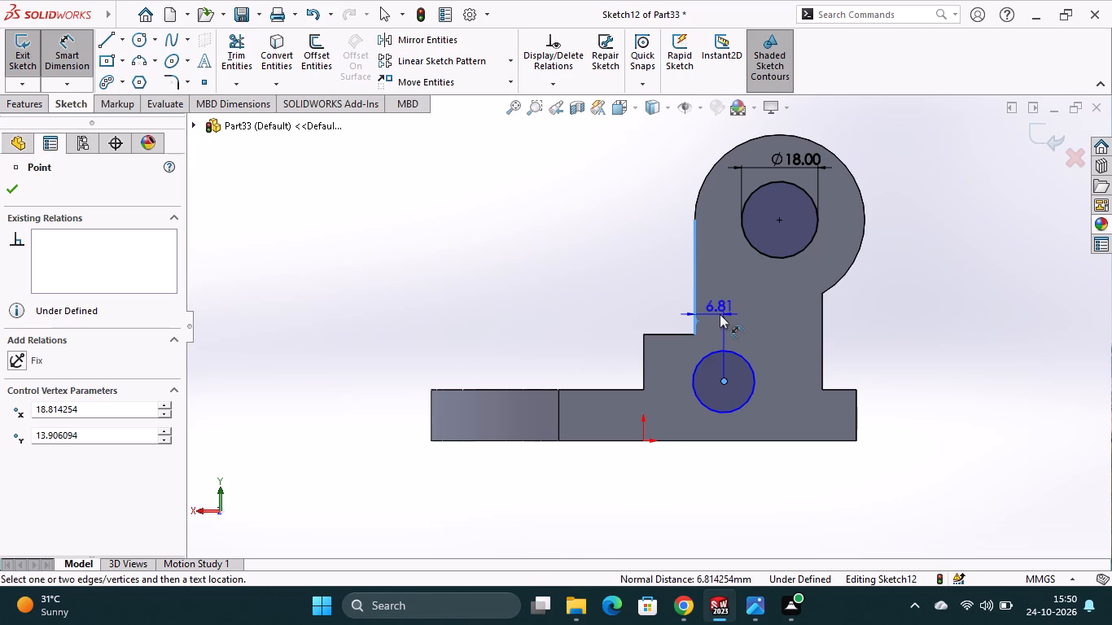
pyautogui.click(720, 314)
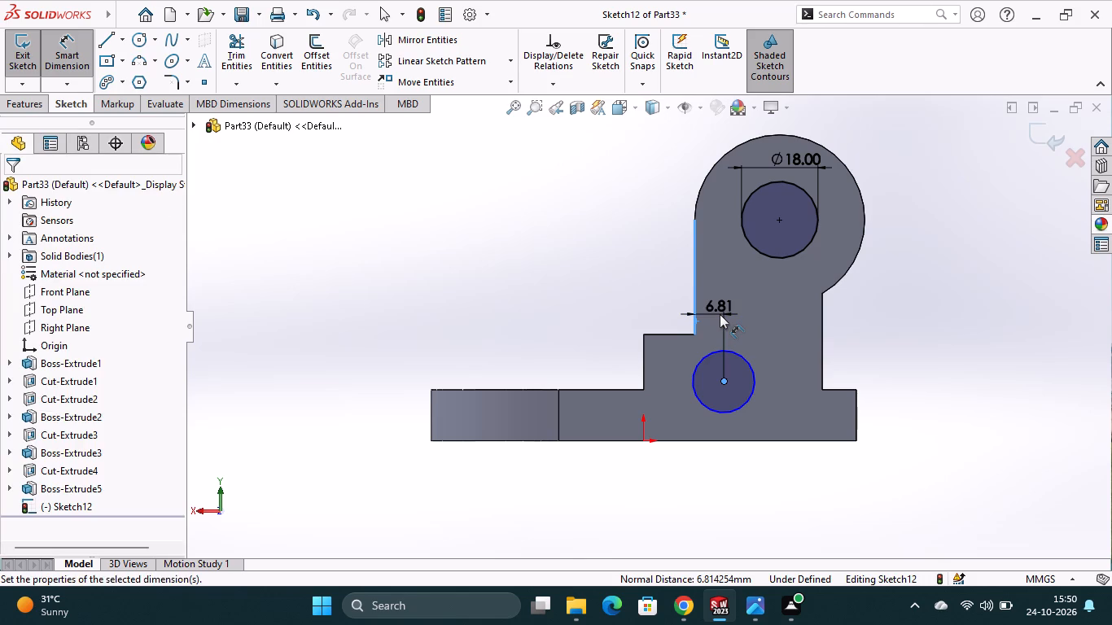
pyautogui.write('15')
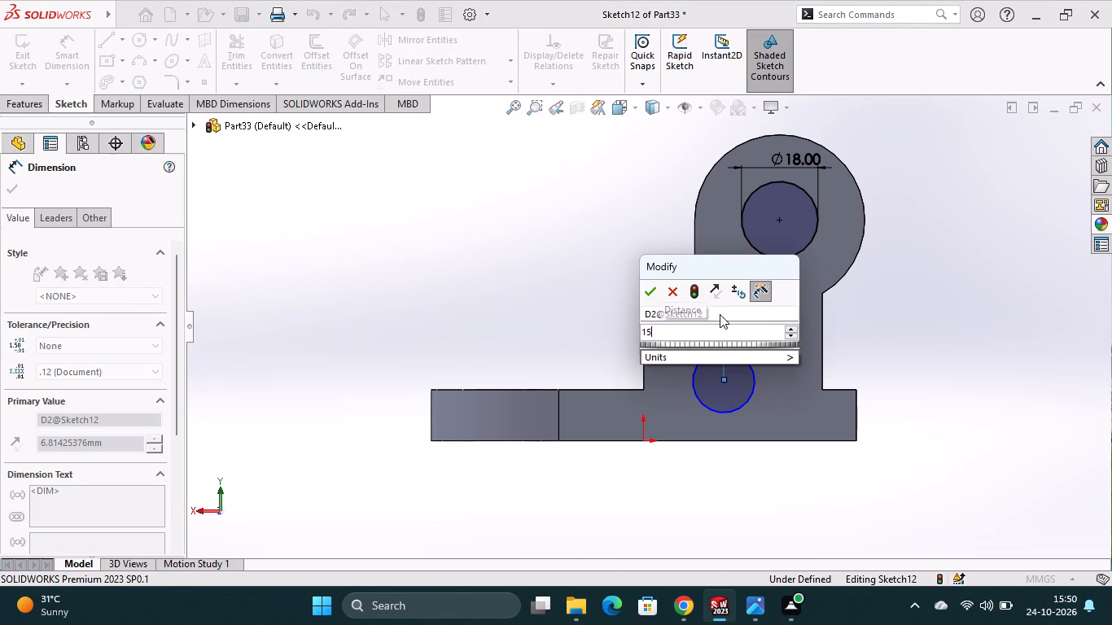
pyautogui.press('Return')
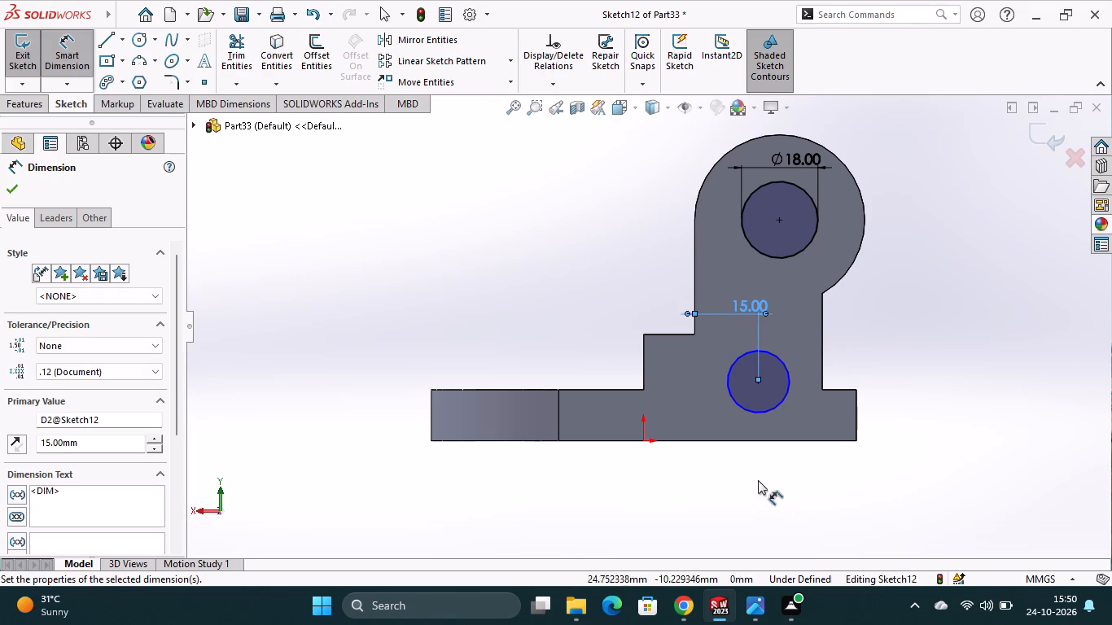
pyautogui.click(784, 440)
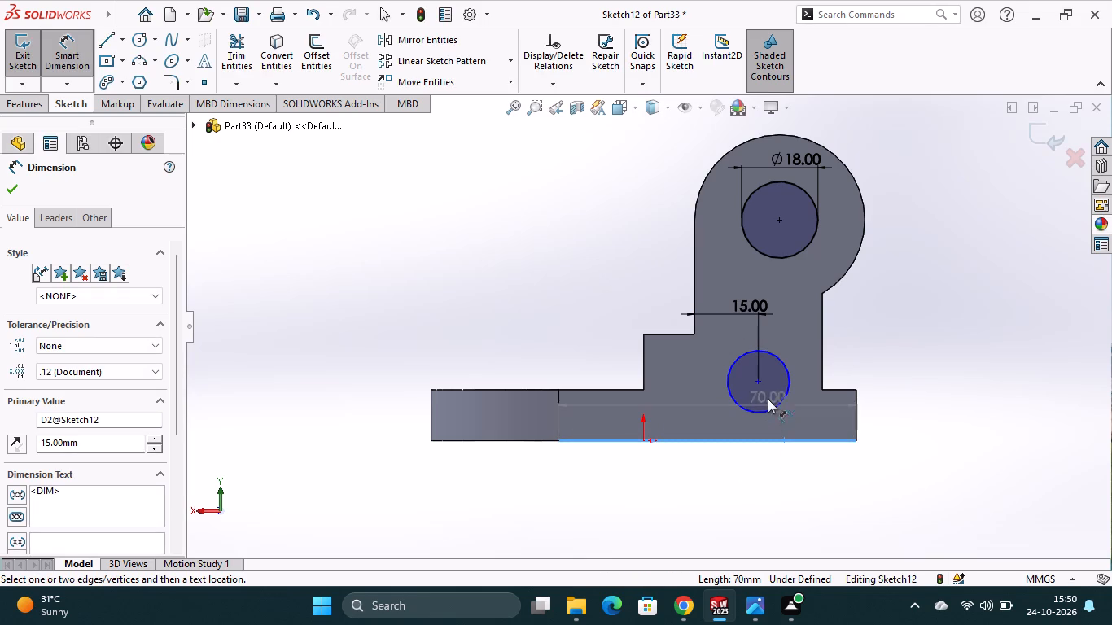
pyautogui.click(760, 382)
pyautogui.click(891, 404)
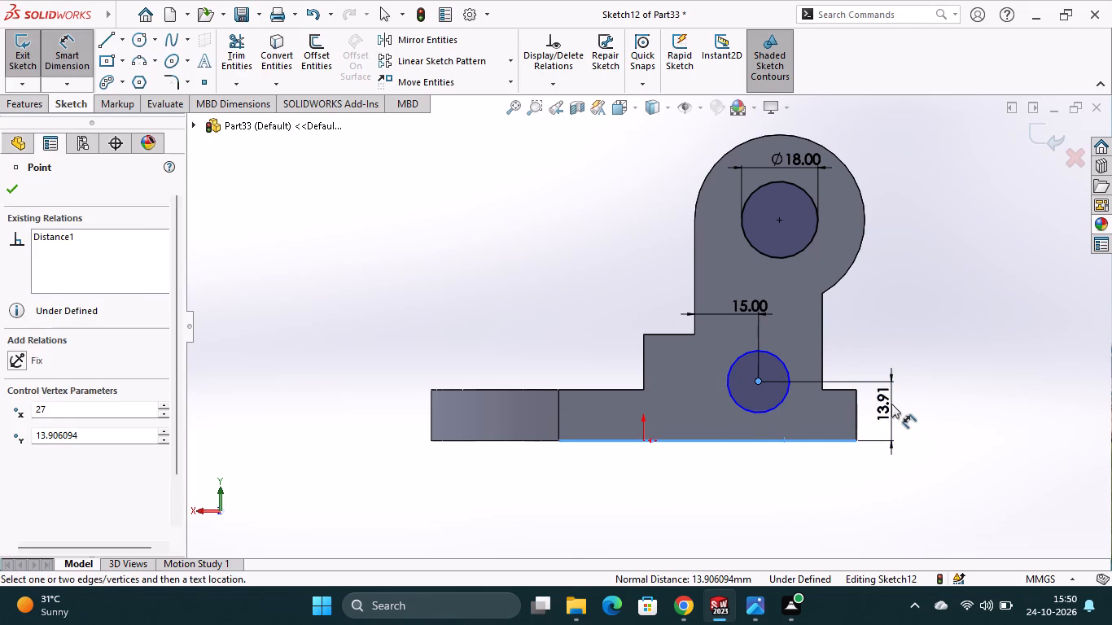
pyautogui.write('12')
pyautogui.press('Return')
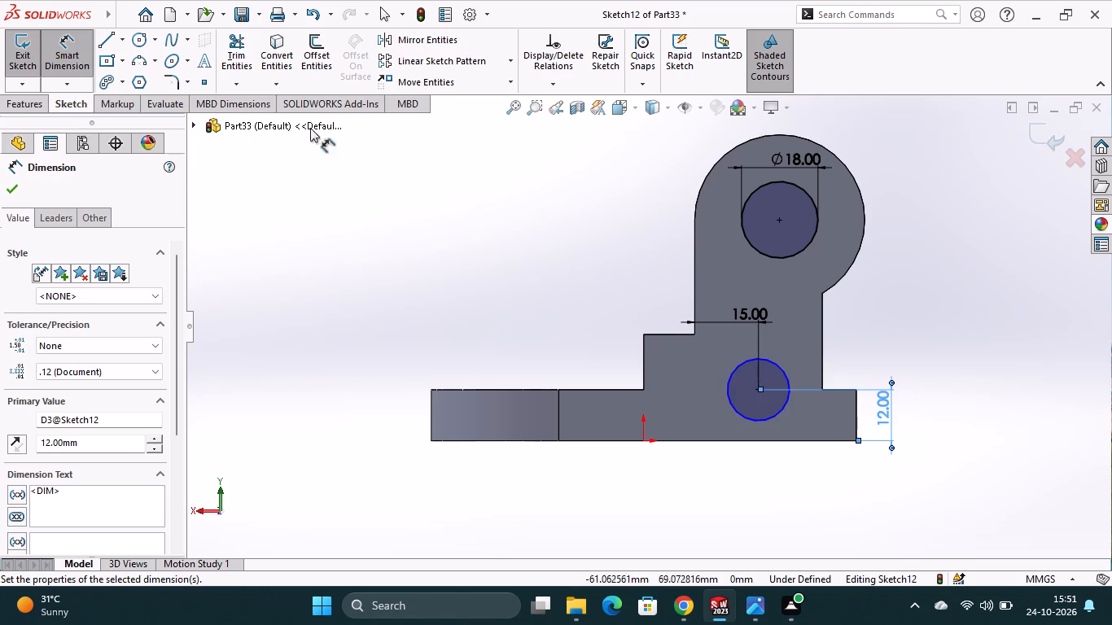
# Cut-extrude both circles through the second lug, Blind 7.5 mm.
pyautogui.click(28, 98)
pyautogui.click(245, 65)
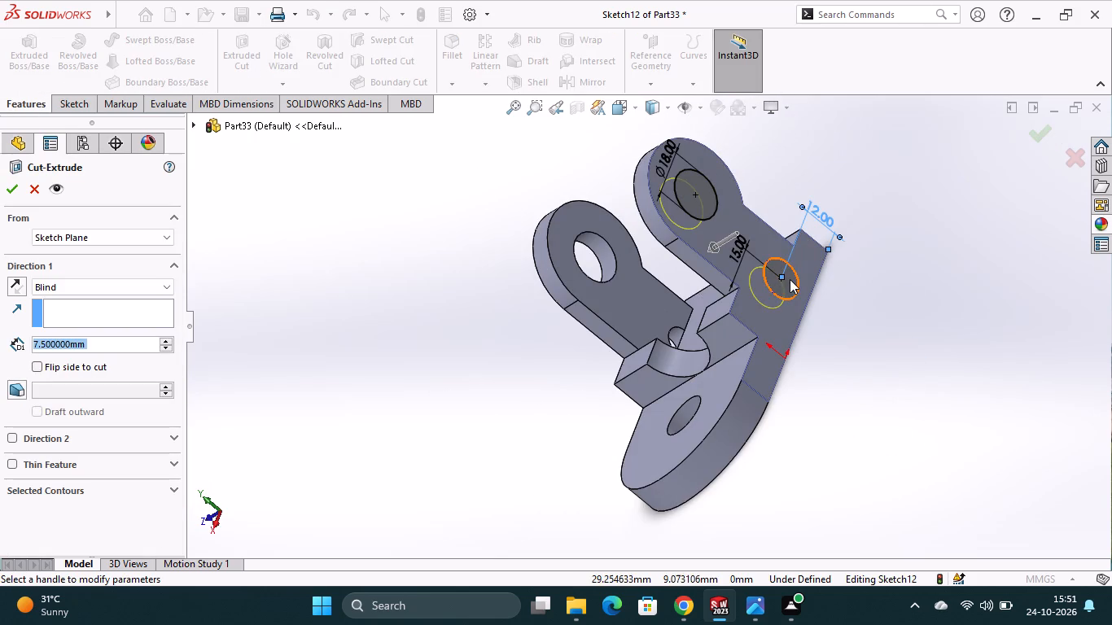
pyautogui.click(8, 191)
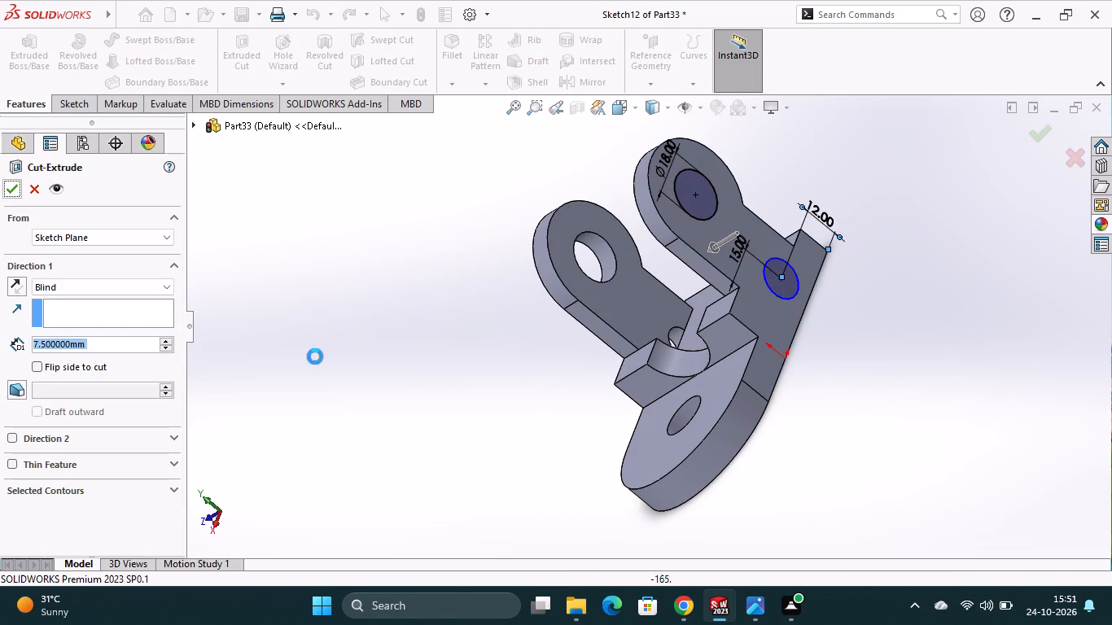
pyautogui.click(549, 482)
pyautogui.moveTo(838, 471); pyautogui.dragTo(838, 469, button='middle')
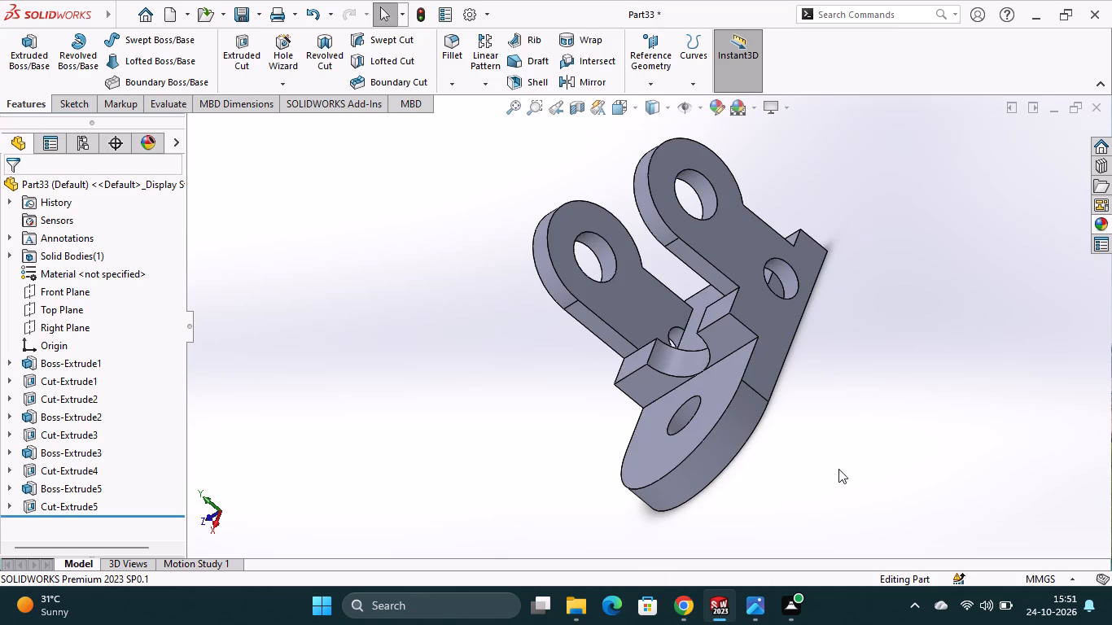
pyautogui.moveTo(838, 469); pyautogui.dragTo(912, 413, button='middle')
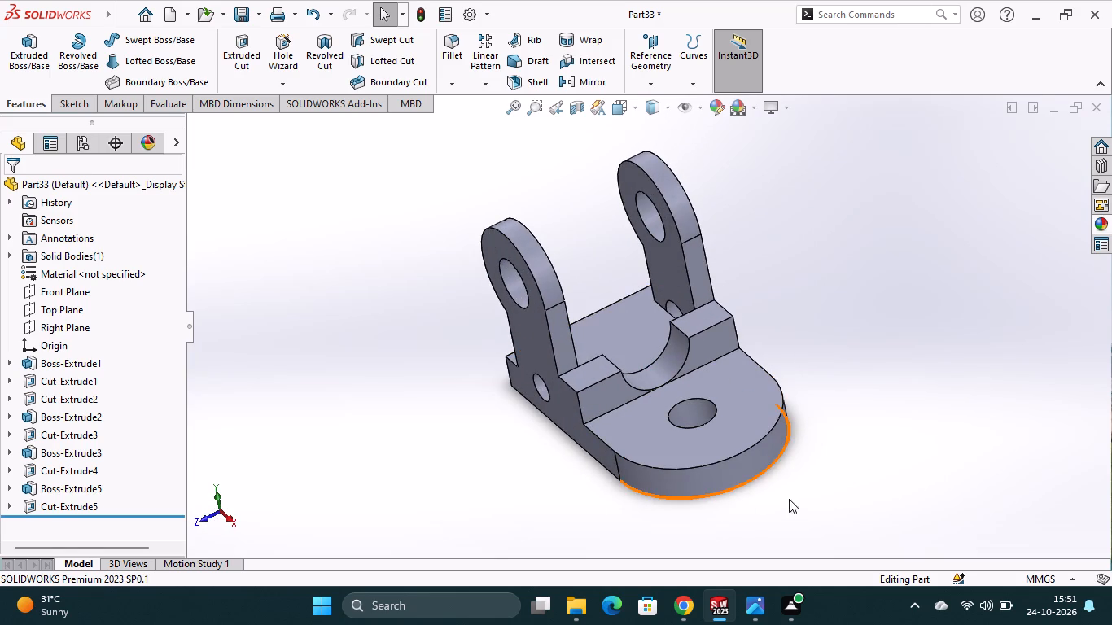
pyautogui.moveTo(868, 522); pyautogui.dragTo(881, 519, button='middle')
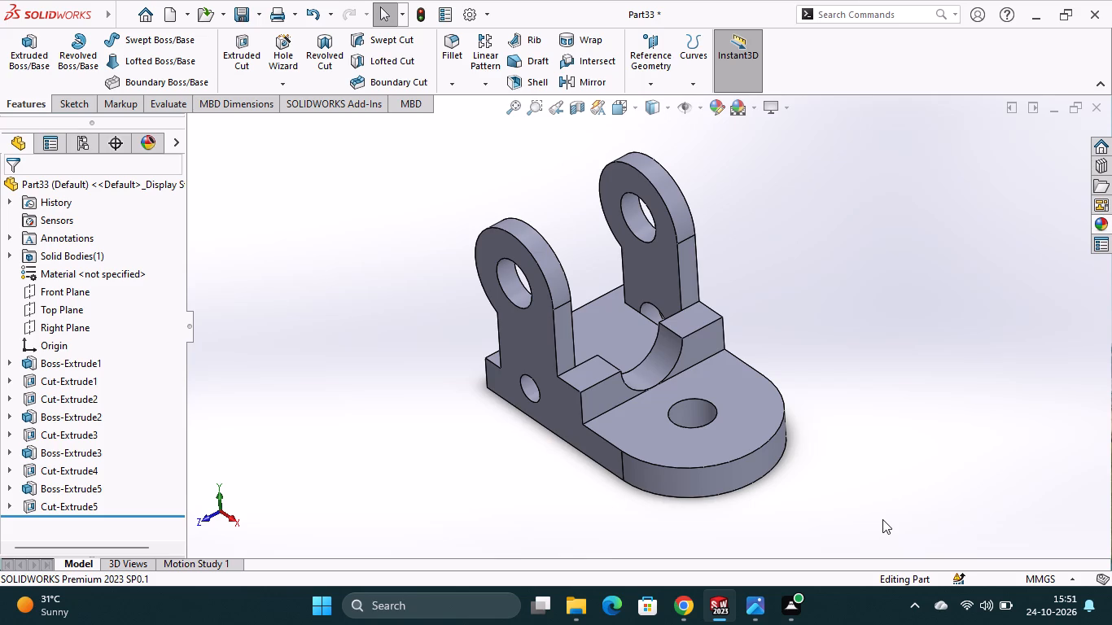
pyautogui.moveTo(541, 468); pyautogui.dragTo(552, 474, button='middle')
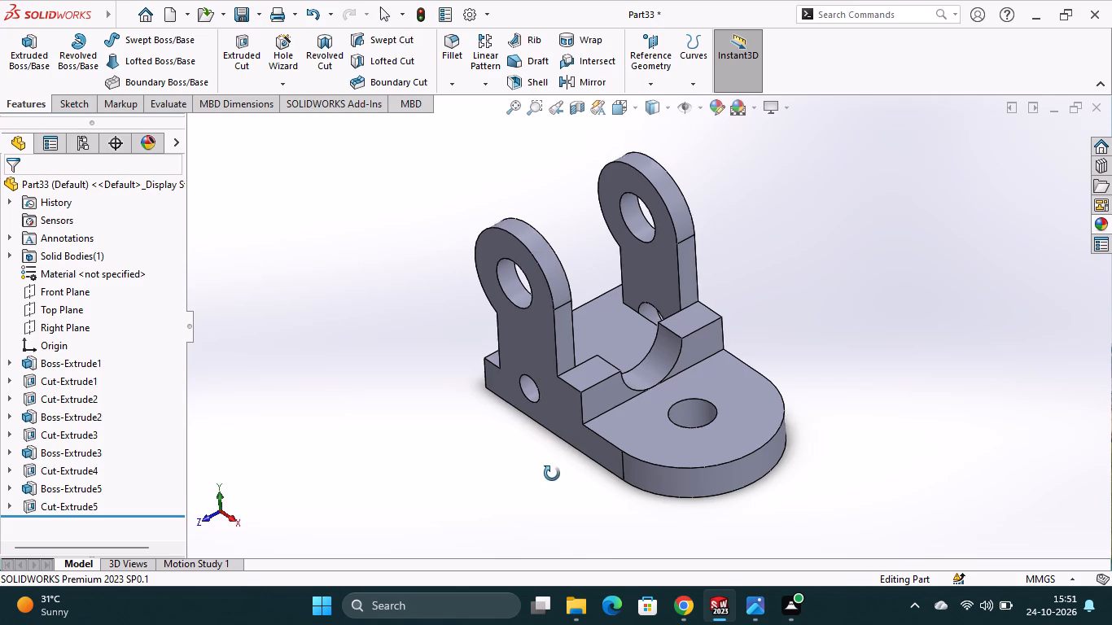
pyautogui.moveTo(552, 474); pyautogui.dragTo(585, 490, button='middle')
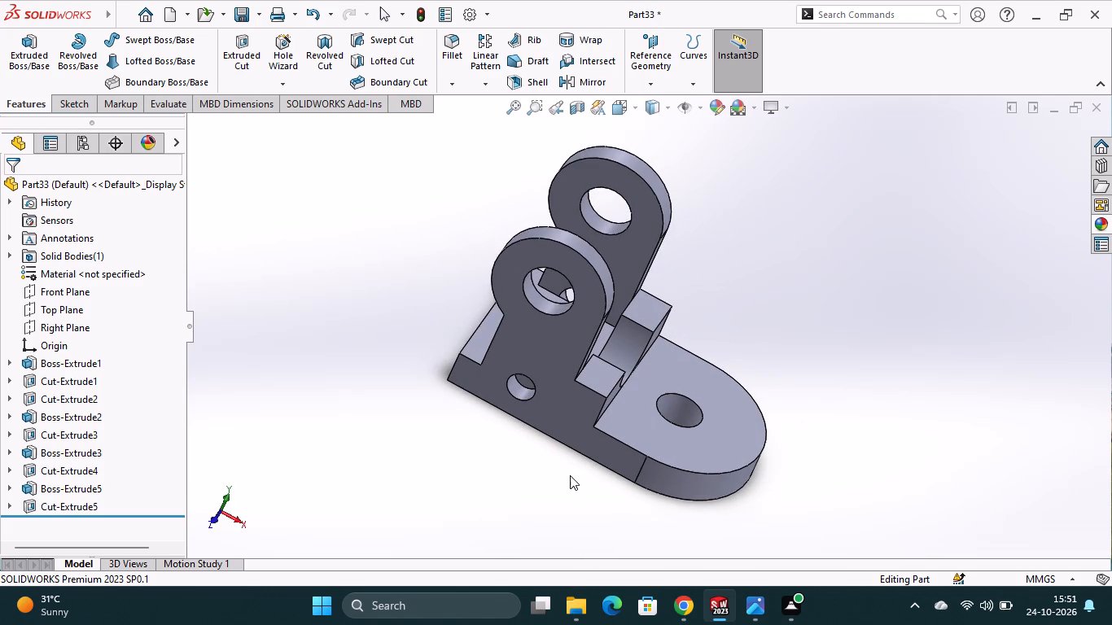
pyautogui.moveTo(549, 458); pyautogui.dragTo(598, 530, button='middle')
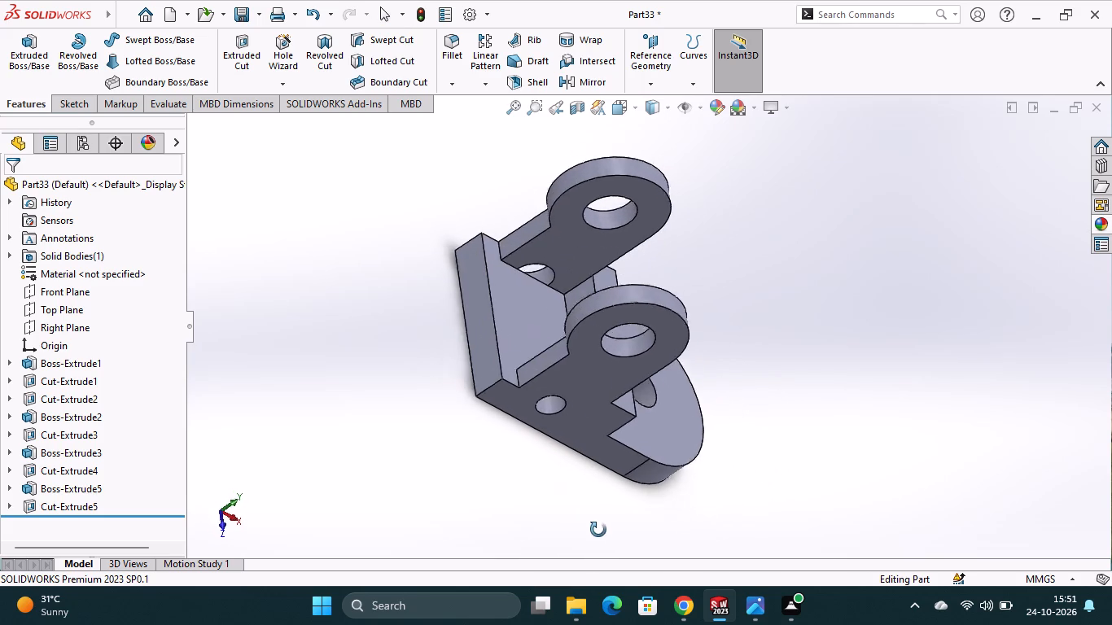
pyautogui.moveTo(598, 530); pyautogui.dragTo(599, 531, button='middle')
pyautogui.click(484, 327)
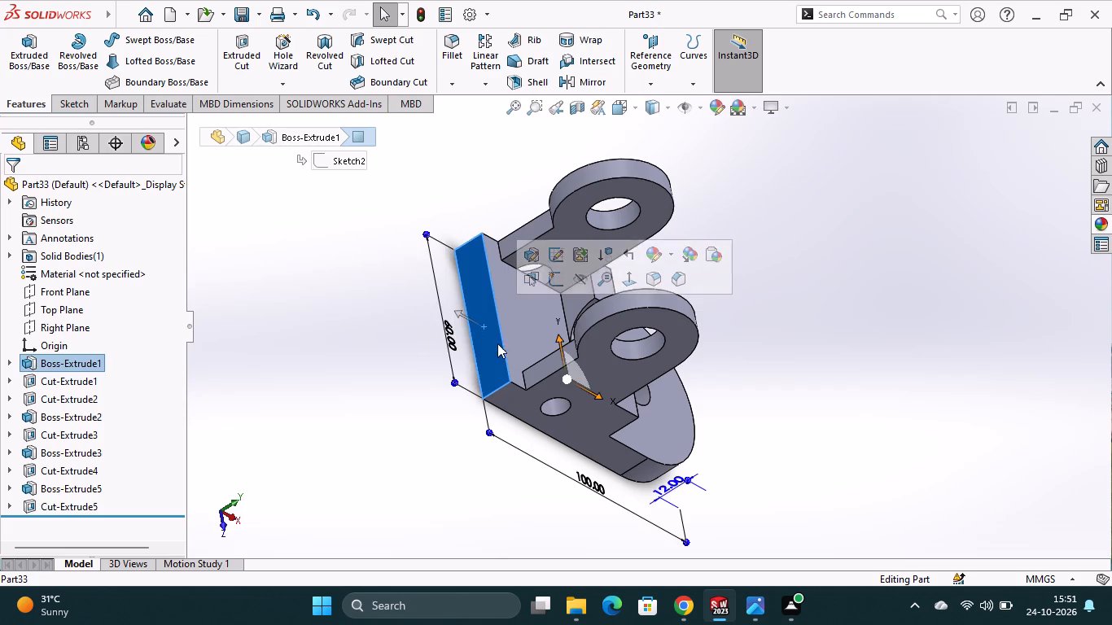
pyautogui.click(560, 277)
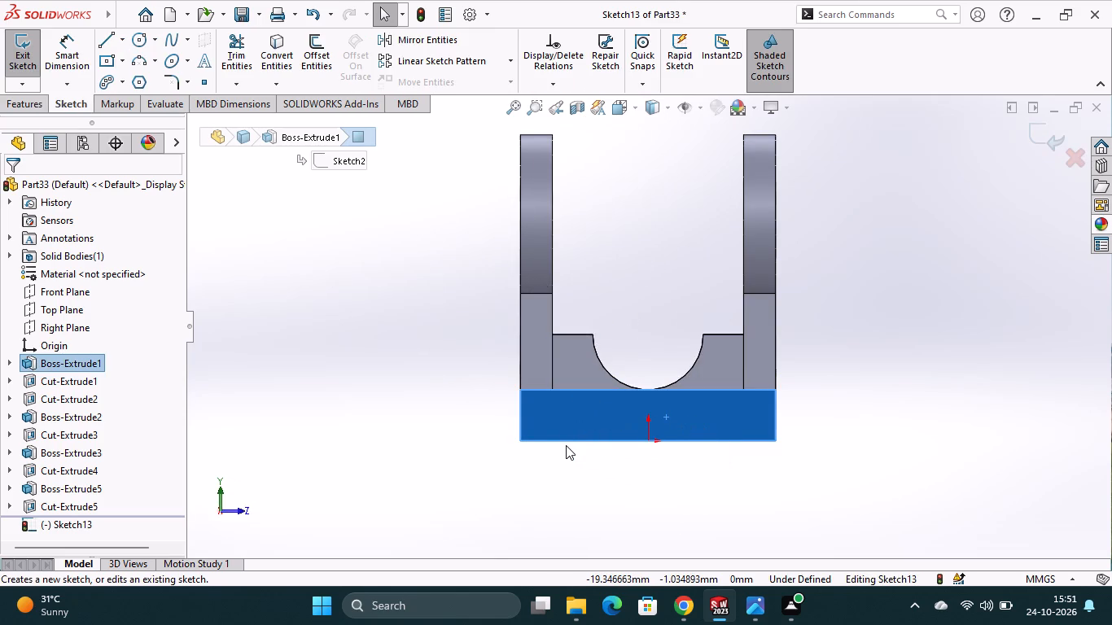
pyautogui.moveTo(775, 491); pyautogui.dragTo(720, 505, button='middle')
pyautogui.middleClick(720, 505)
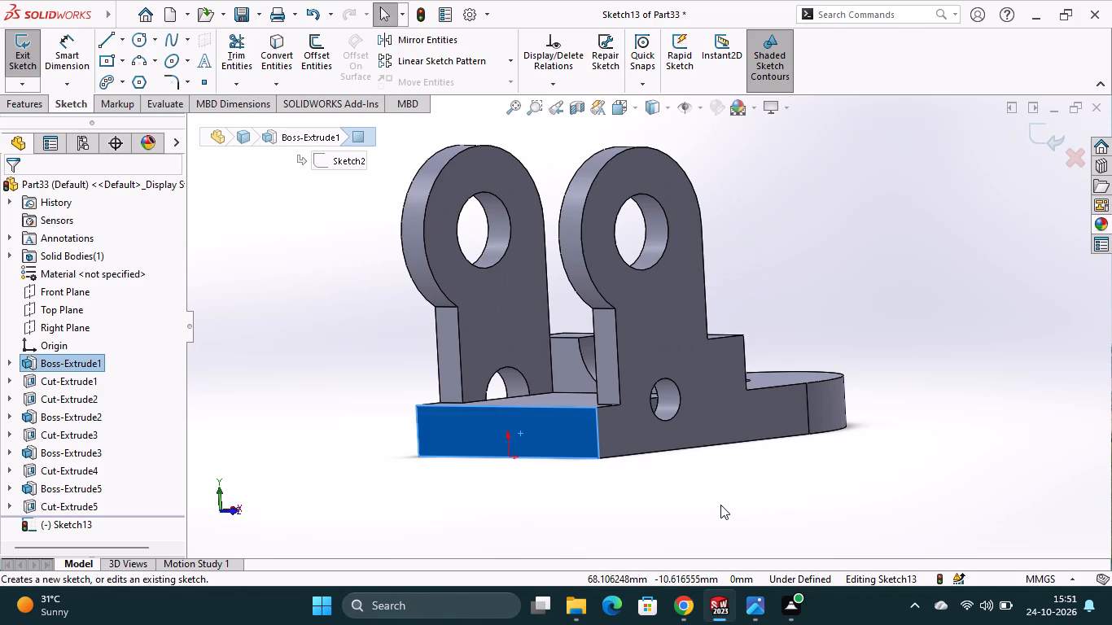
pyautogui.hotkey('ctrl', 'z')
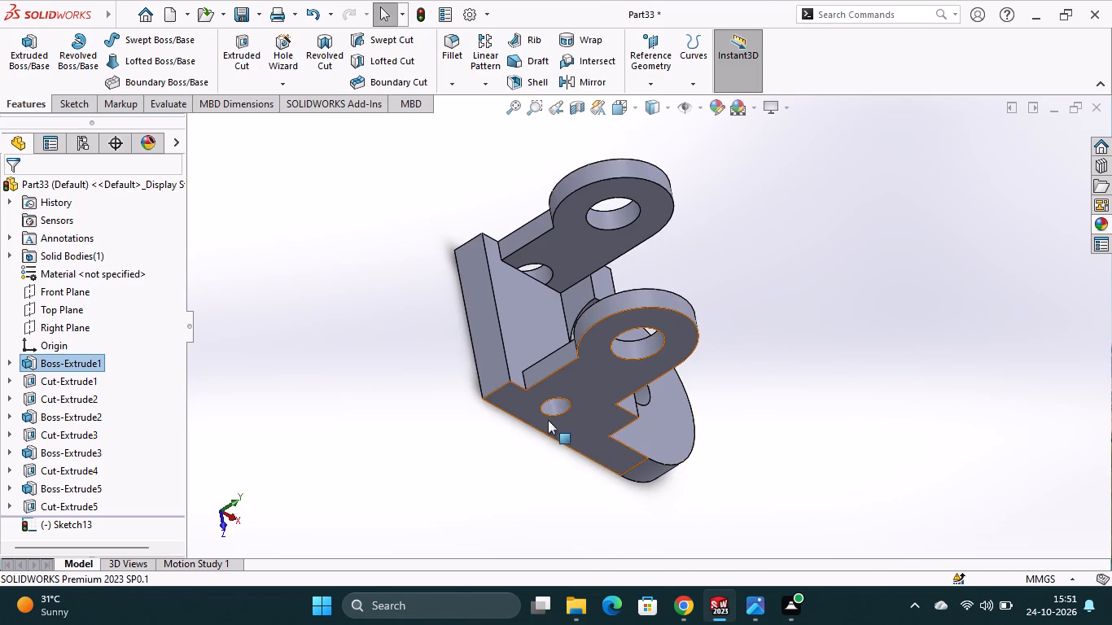
# On the base plate's straight end face, sketch a corner rectangle about 60 mm wide and 17.5 mm high, rising from the plate's top edge.
pyautogui.scroll(-4, 541, 417)
pyautogui.moveTo(580, 444); pyautogui.dragTo(688, 394, button='middle')
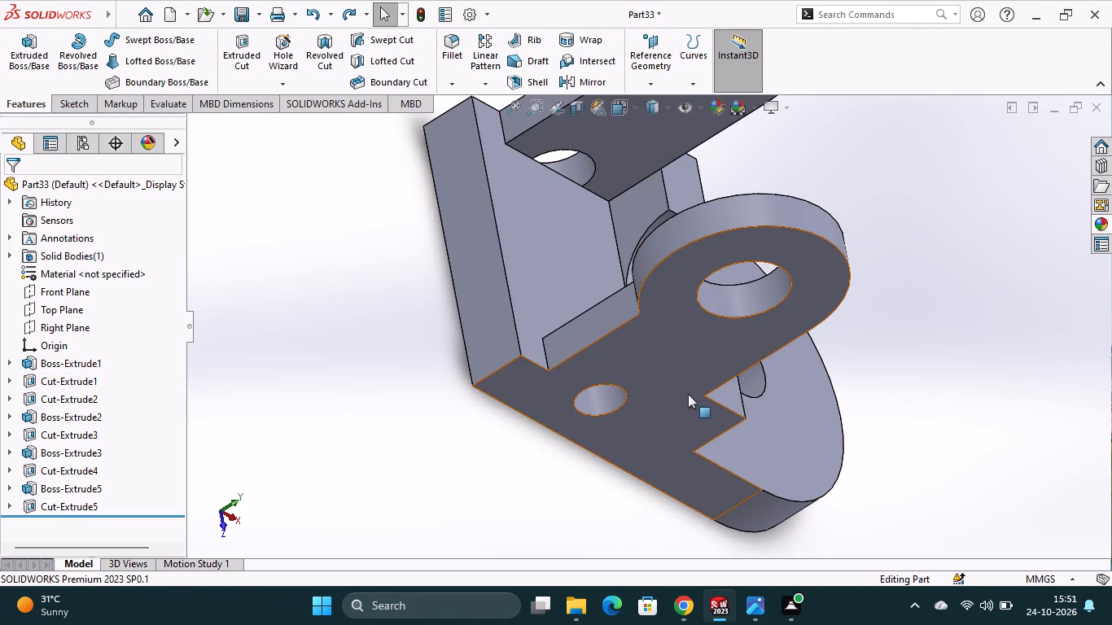
pyautogui.moveTo(688, 394); pyautogui.dragTo(723, 365, button='middle')
pyautogui.moveTo(528, 511); pyautogui.dragTo(576, 500, button='middle')
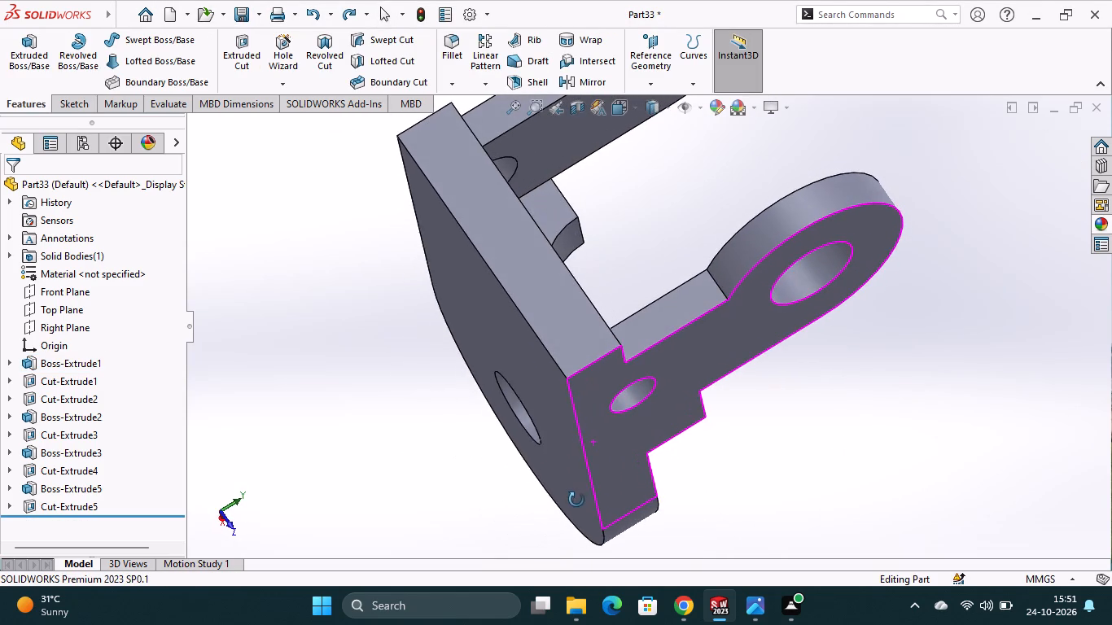
pyautogui.moveTo(576, 500); pyautogui.dragTo(553, 509, button='middle')
pyautogui.scroll(1, 454, 441)
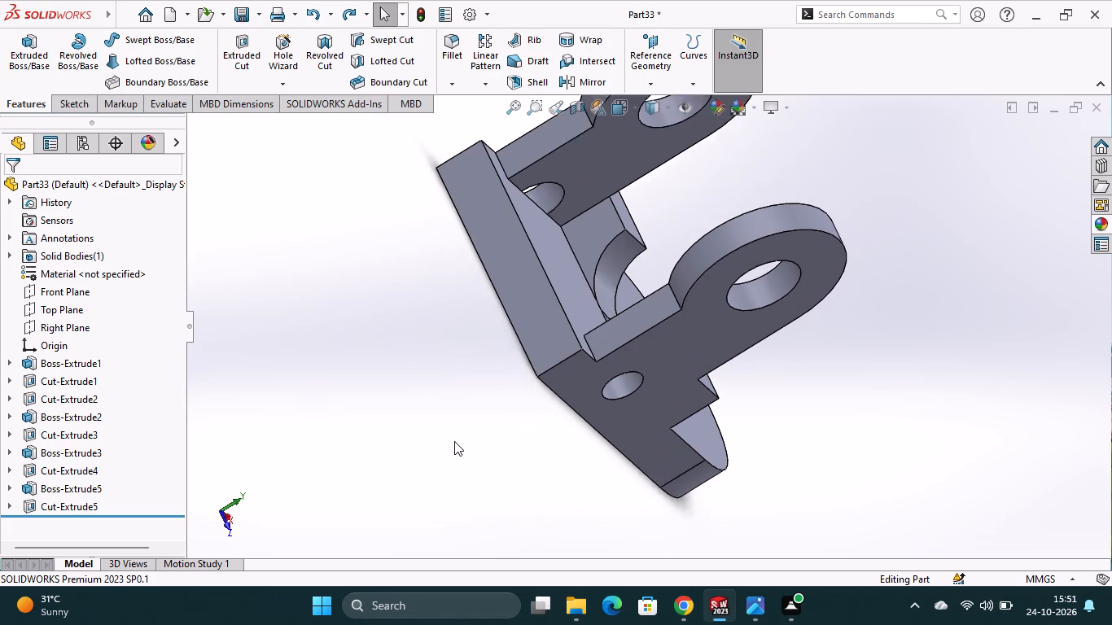
pyautogui.scroll(1, 454, 441)
pyautogui.click(551, 323)
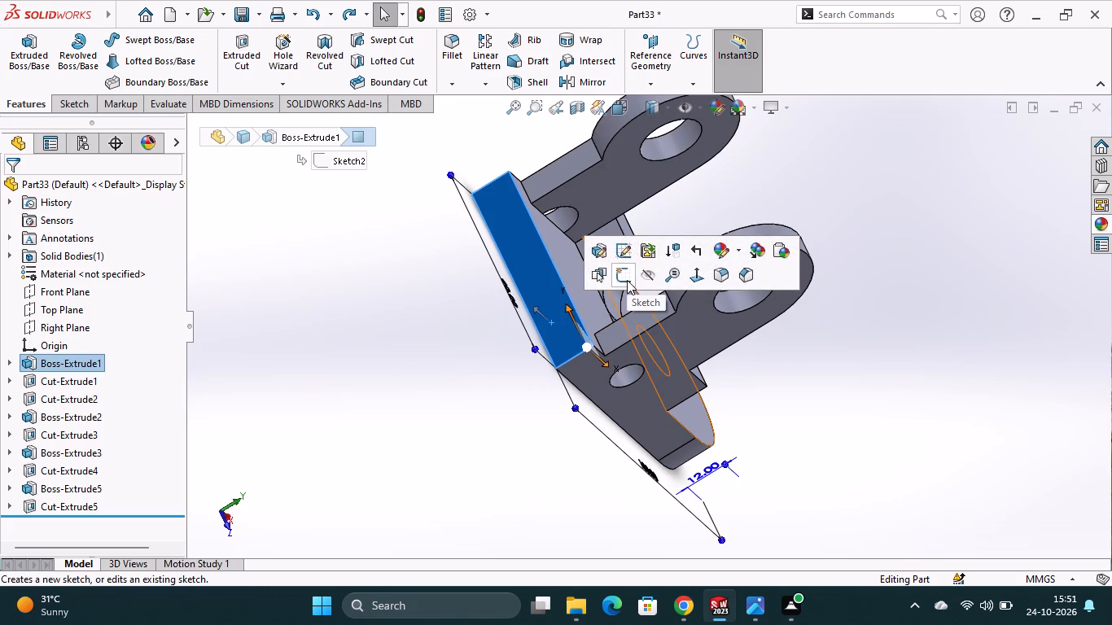
pyautogui.click(627, 280)
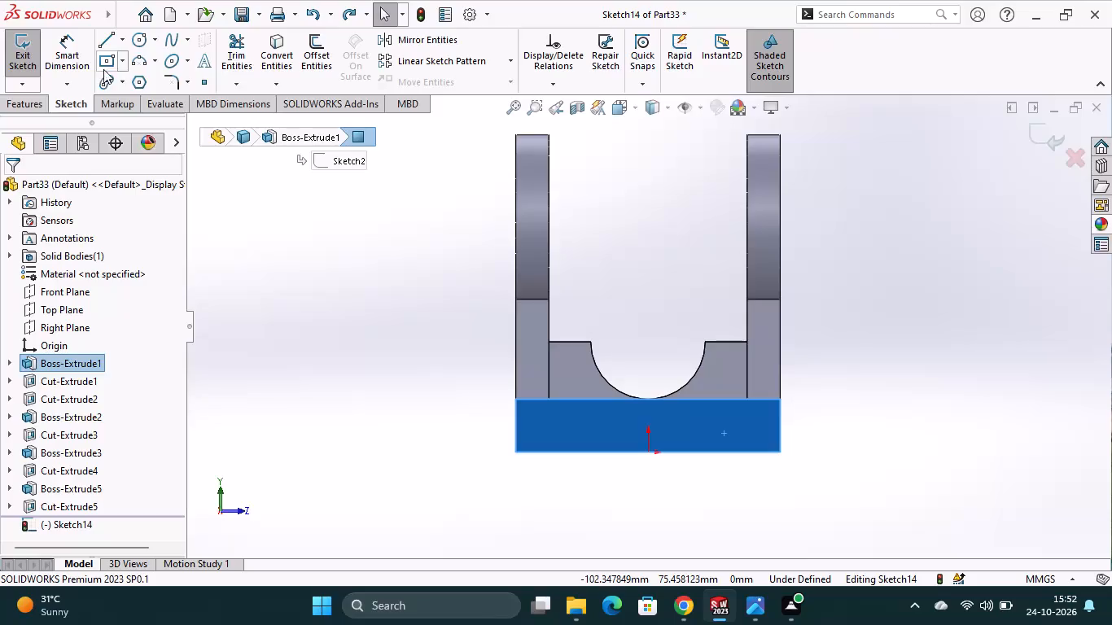
pyautogui.click(122, 59)
pyautogui.click(114, 81)
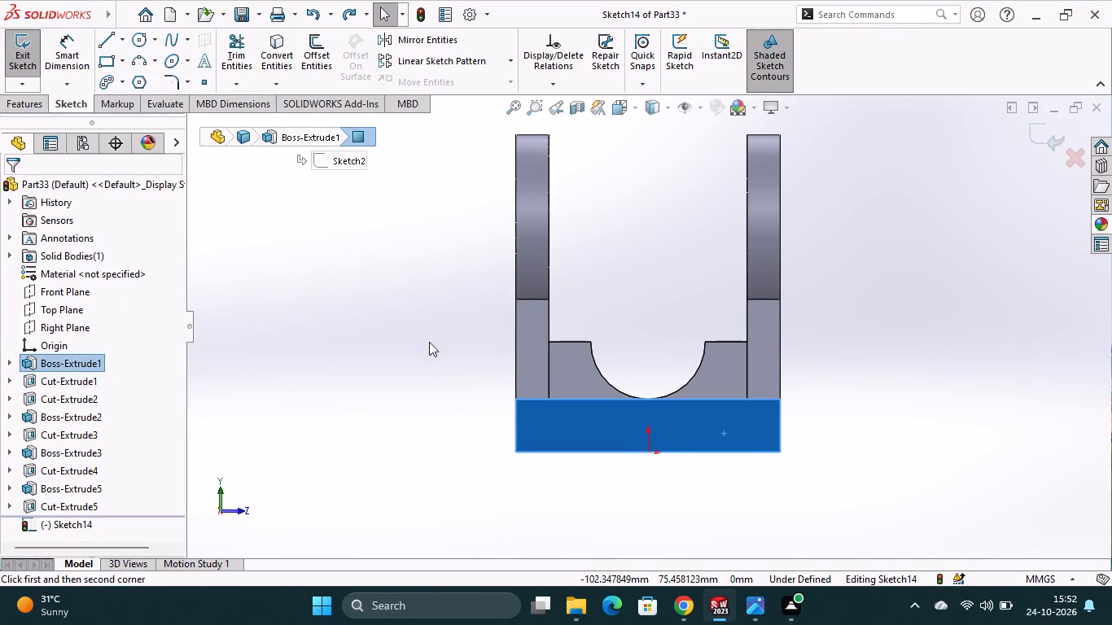
pyautogui.click(514, 396)
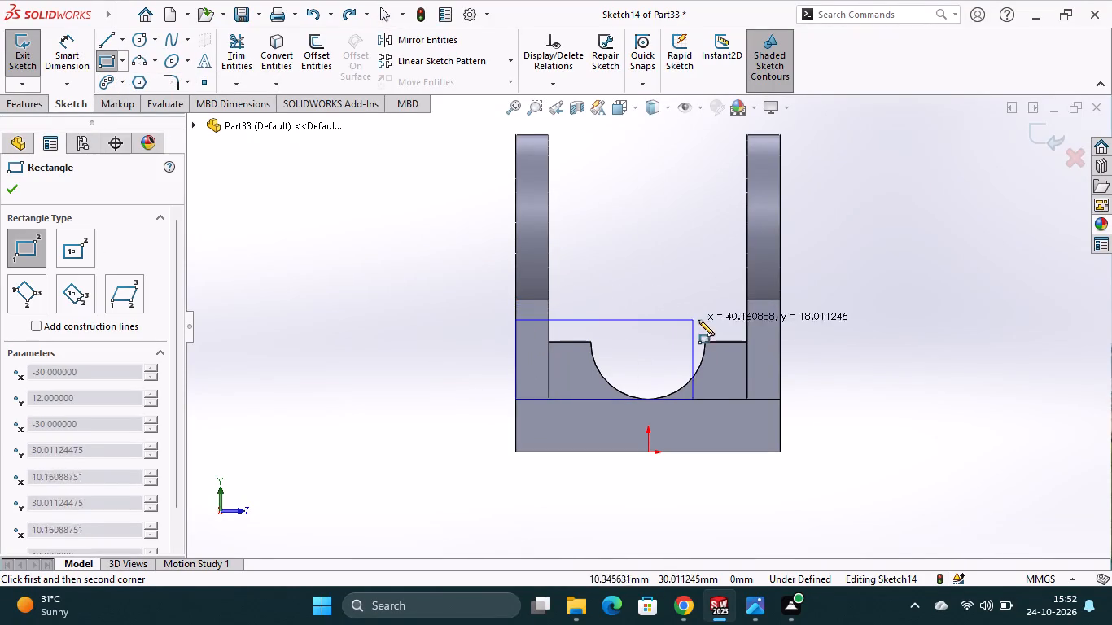
pyautogui.click(781, 322)
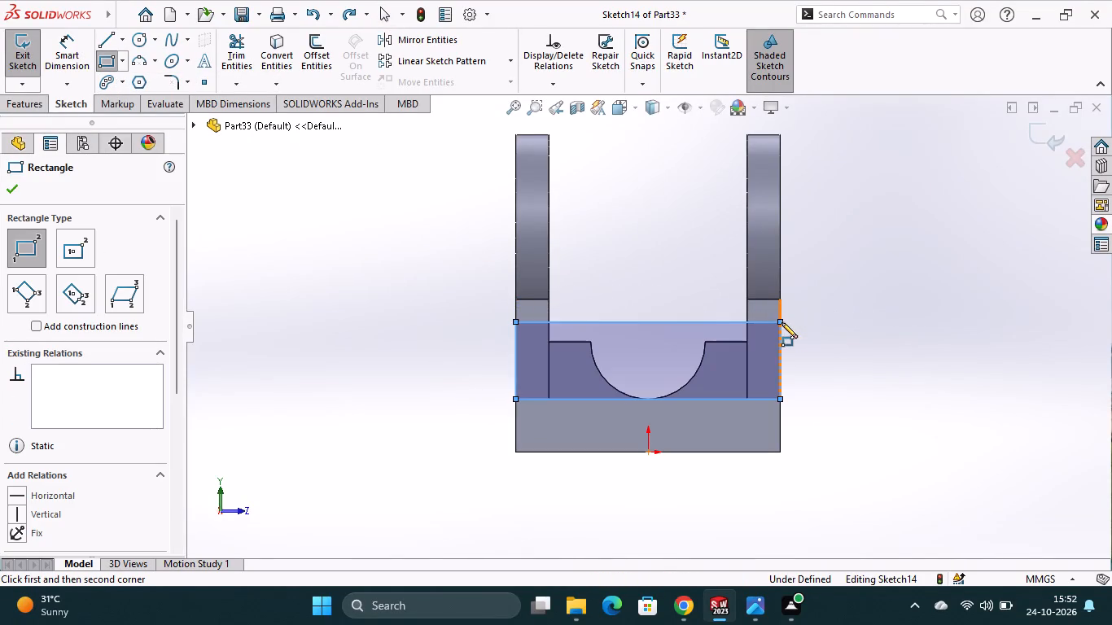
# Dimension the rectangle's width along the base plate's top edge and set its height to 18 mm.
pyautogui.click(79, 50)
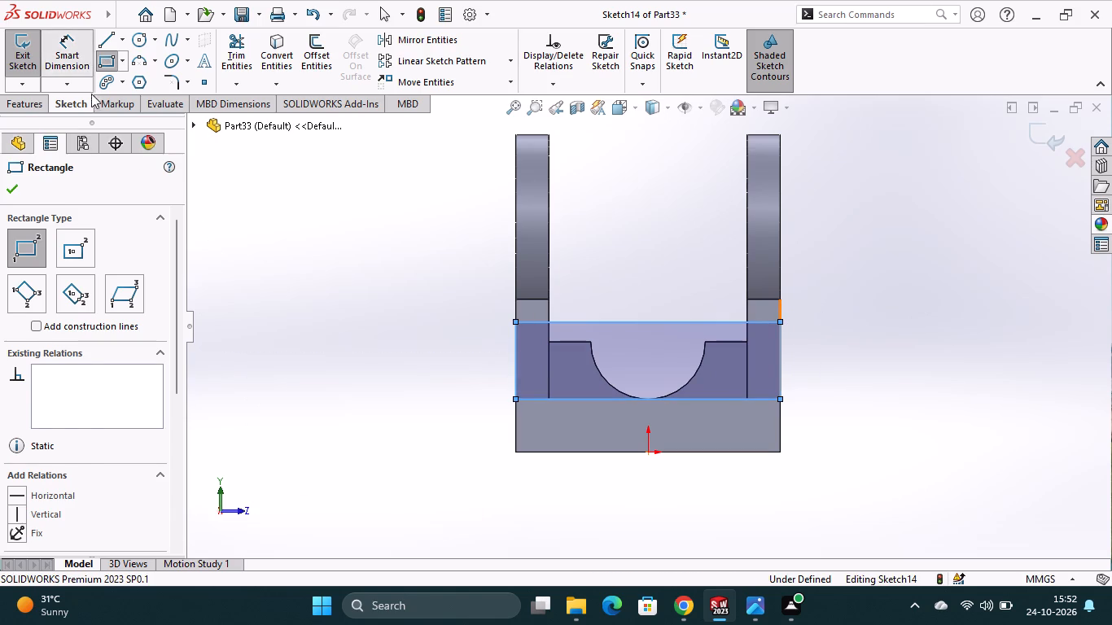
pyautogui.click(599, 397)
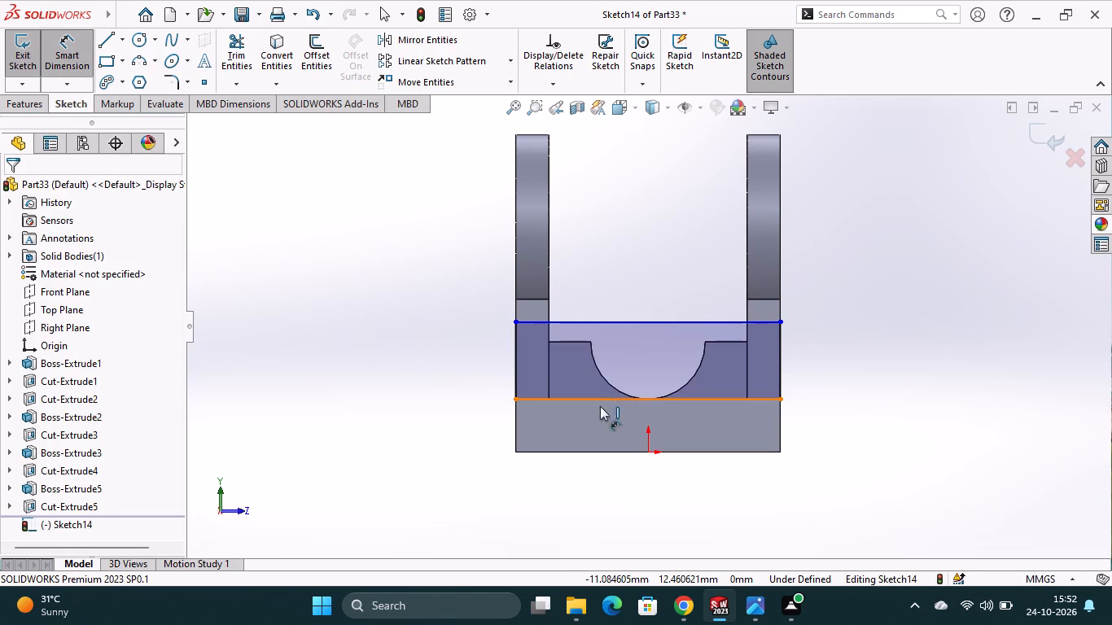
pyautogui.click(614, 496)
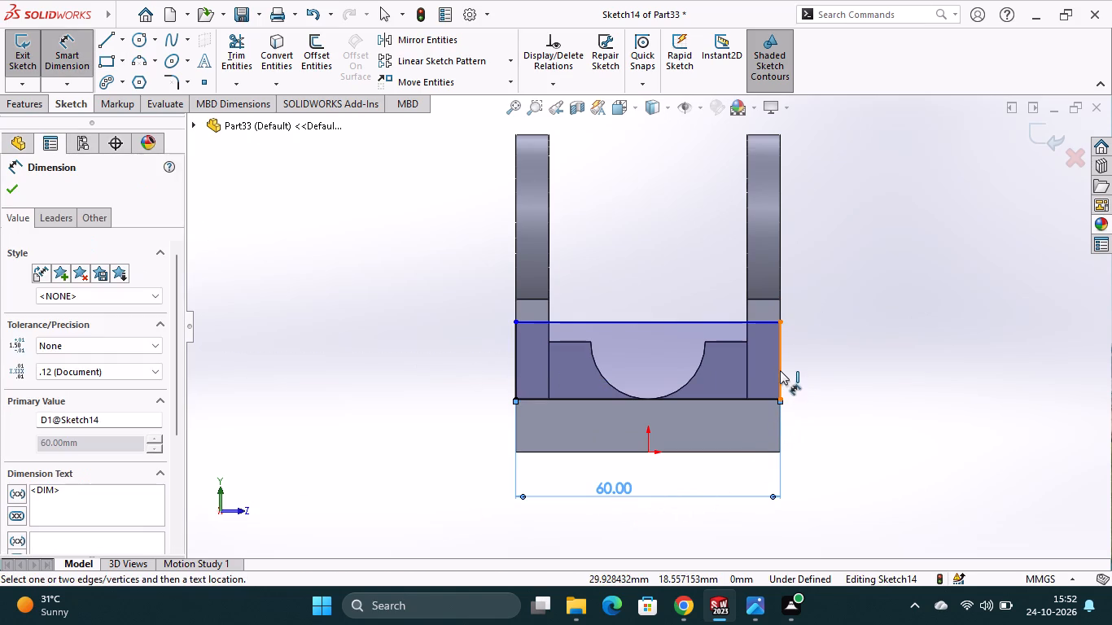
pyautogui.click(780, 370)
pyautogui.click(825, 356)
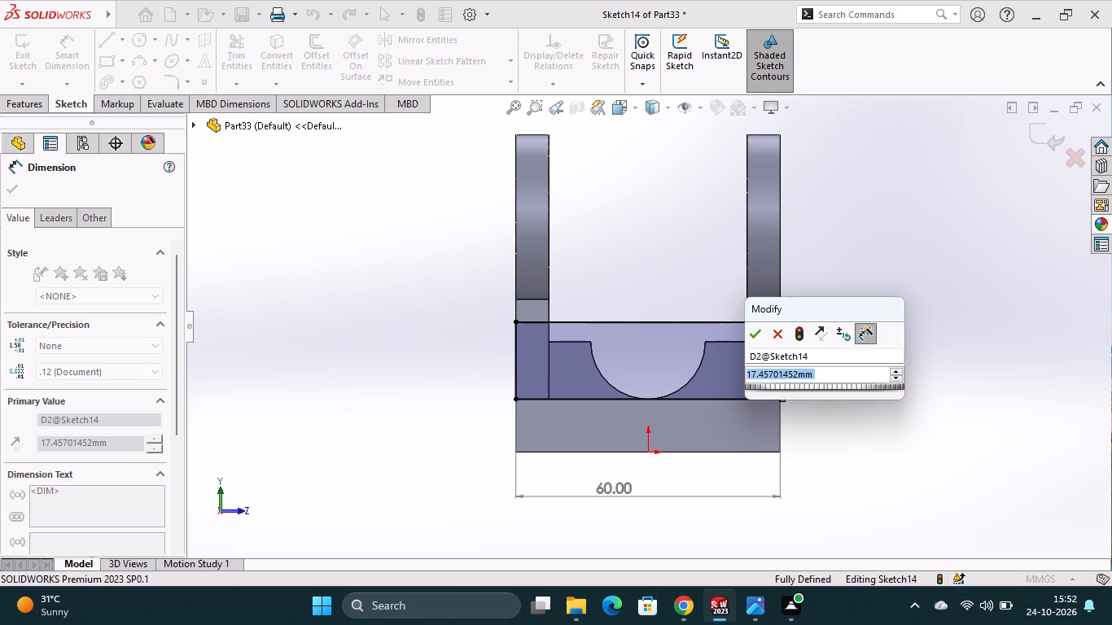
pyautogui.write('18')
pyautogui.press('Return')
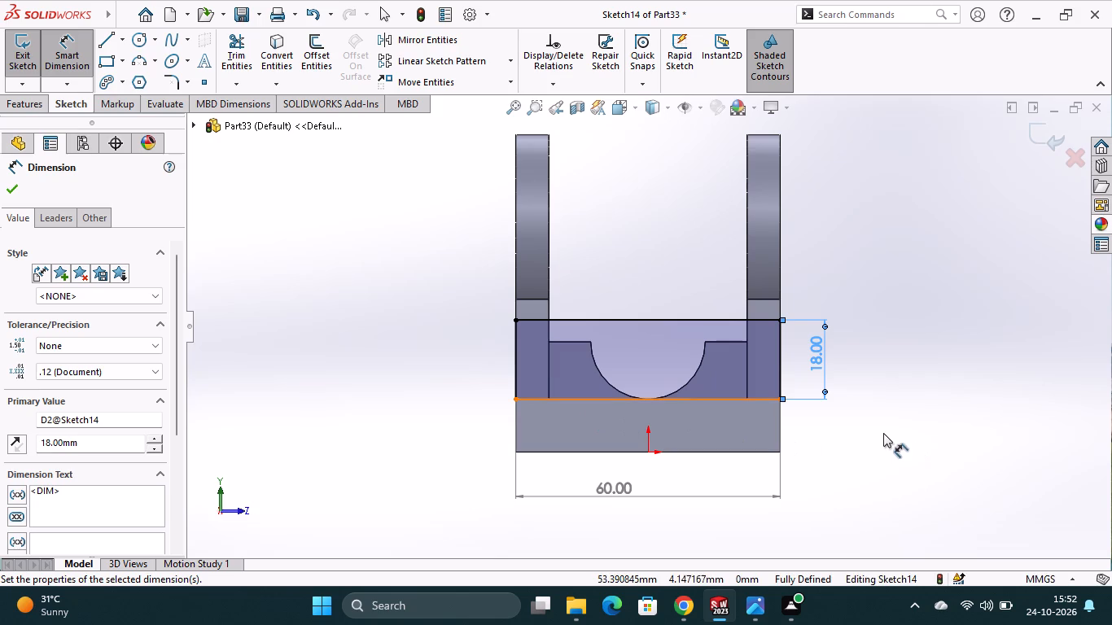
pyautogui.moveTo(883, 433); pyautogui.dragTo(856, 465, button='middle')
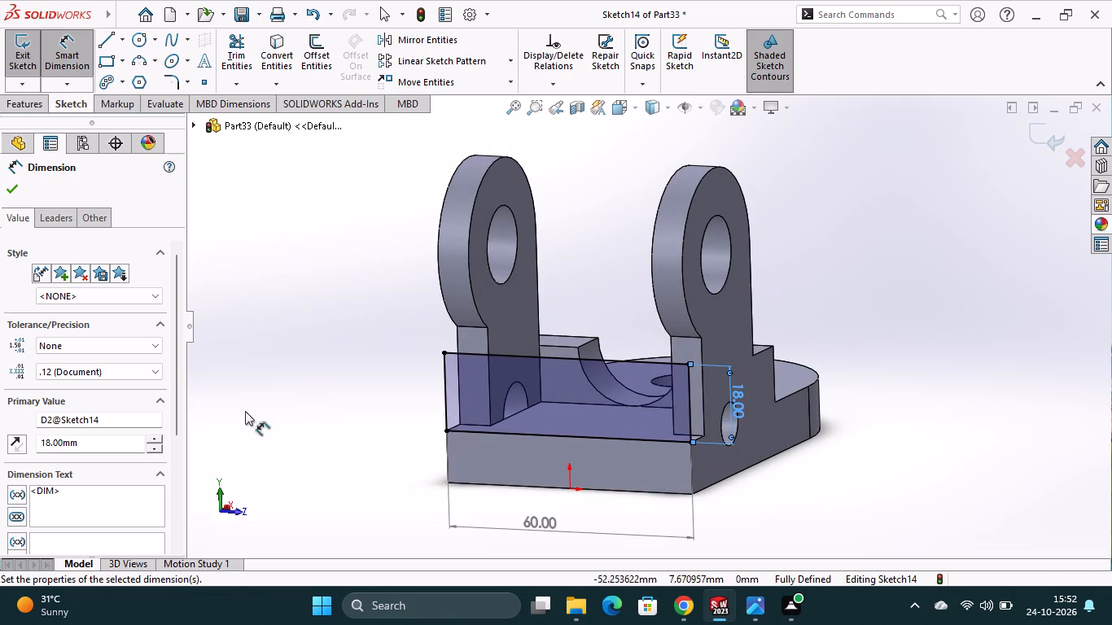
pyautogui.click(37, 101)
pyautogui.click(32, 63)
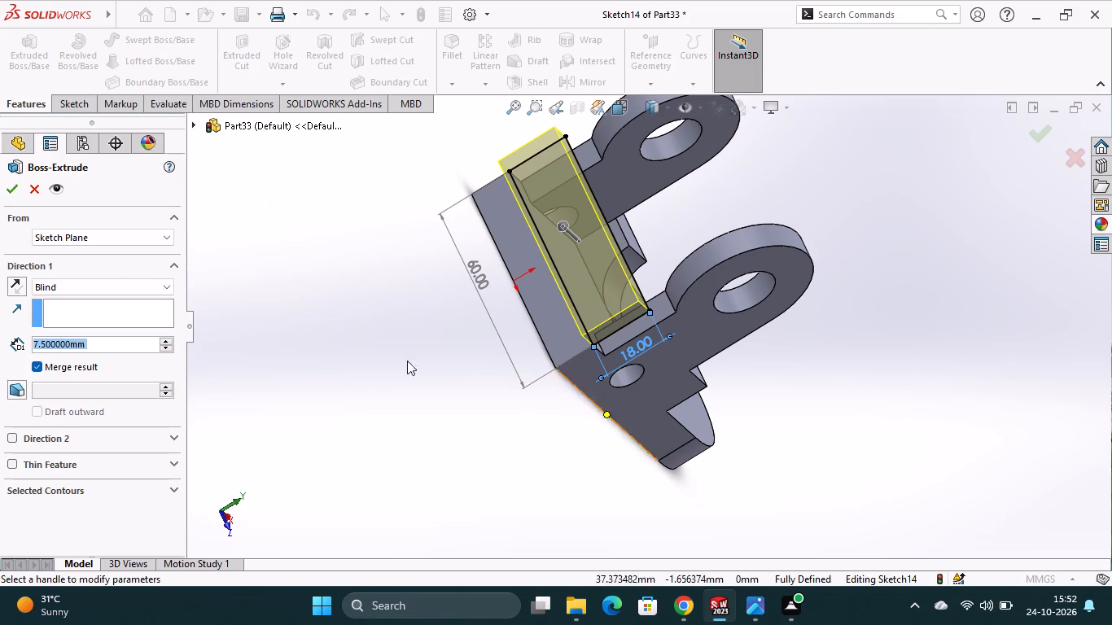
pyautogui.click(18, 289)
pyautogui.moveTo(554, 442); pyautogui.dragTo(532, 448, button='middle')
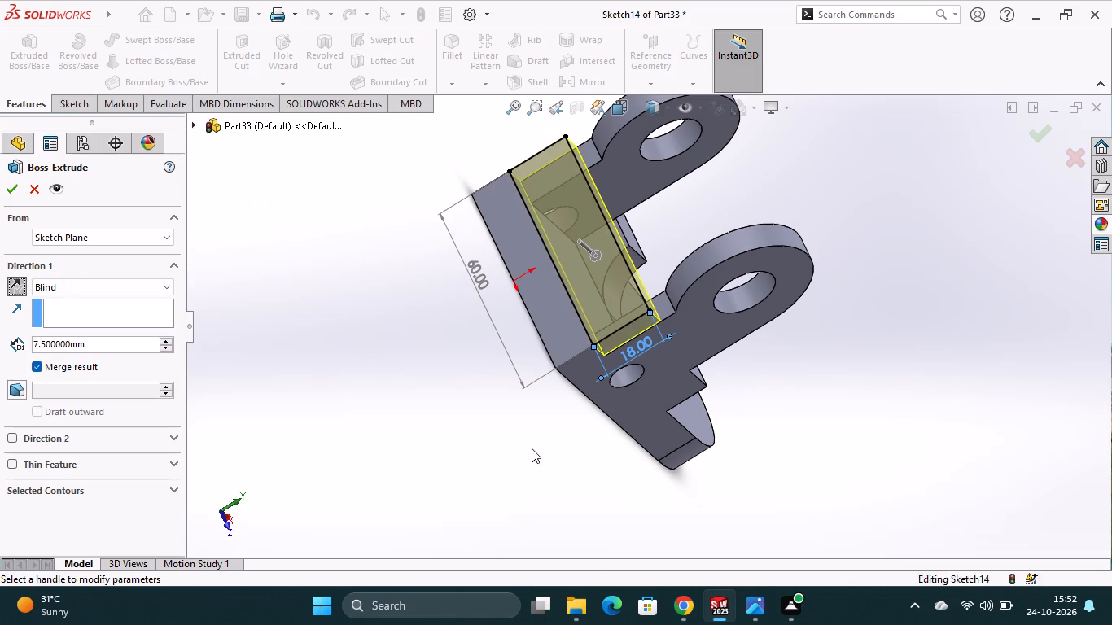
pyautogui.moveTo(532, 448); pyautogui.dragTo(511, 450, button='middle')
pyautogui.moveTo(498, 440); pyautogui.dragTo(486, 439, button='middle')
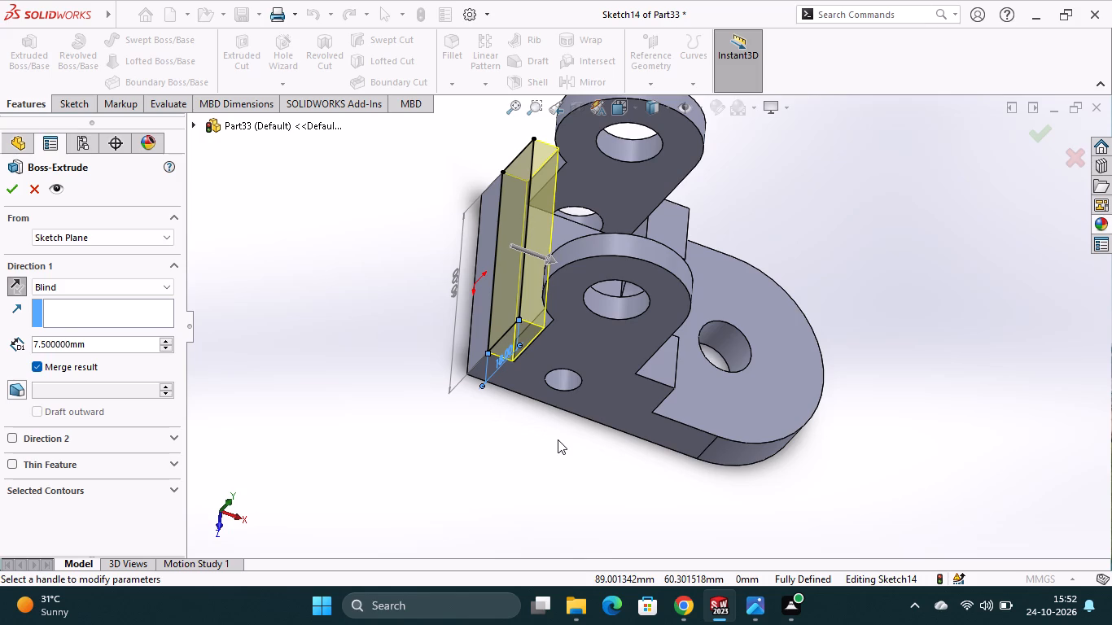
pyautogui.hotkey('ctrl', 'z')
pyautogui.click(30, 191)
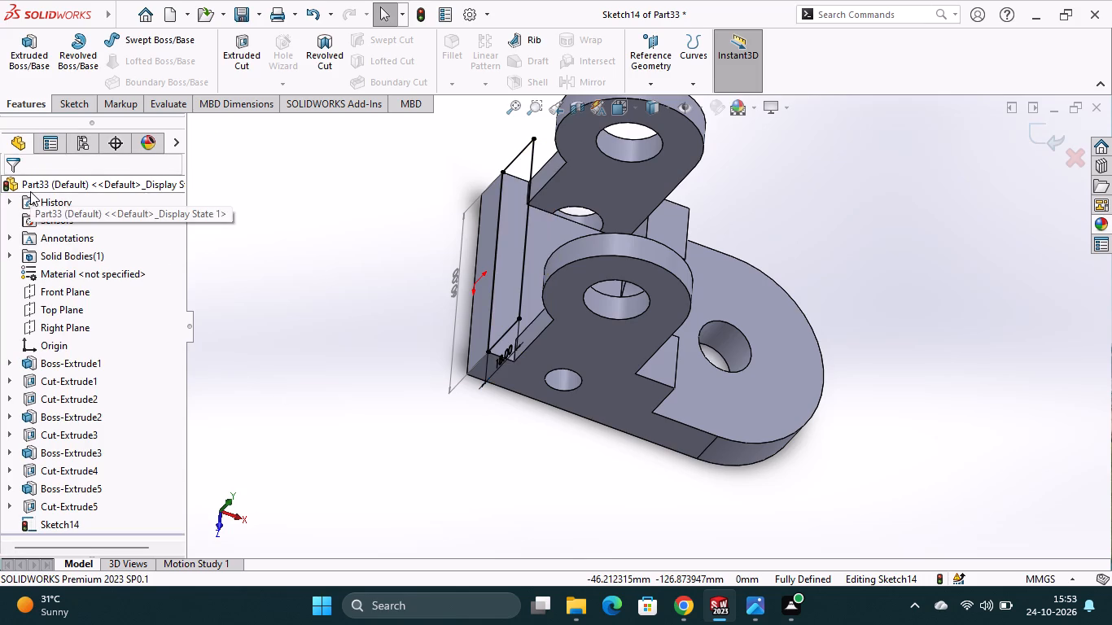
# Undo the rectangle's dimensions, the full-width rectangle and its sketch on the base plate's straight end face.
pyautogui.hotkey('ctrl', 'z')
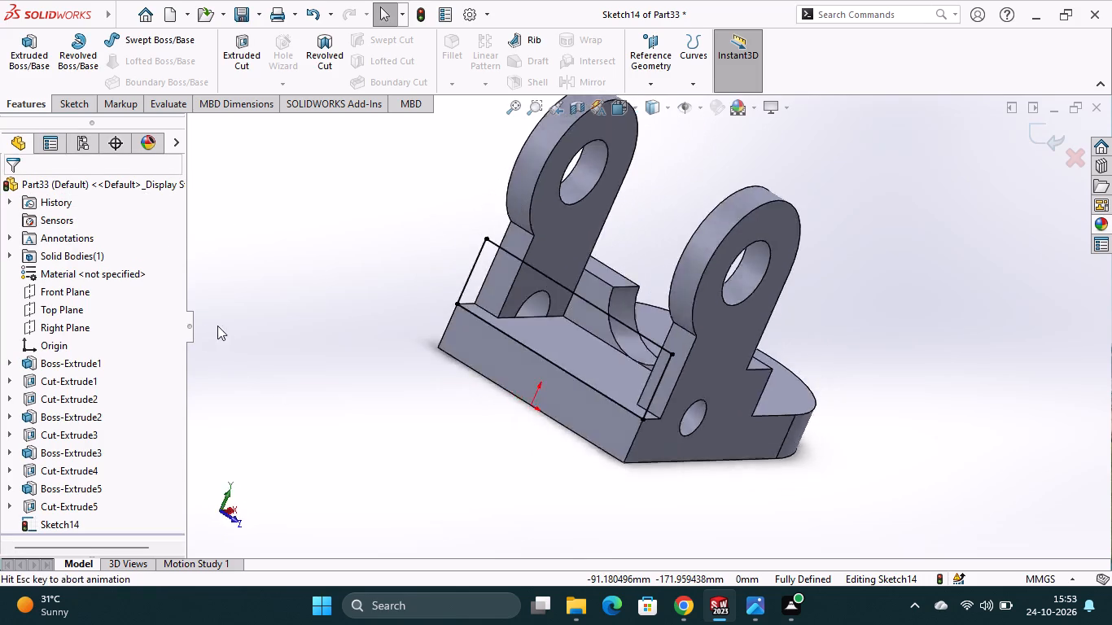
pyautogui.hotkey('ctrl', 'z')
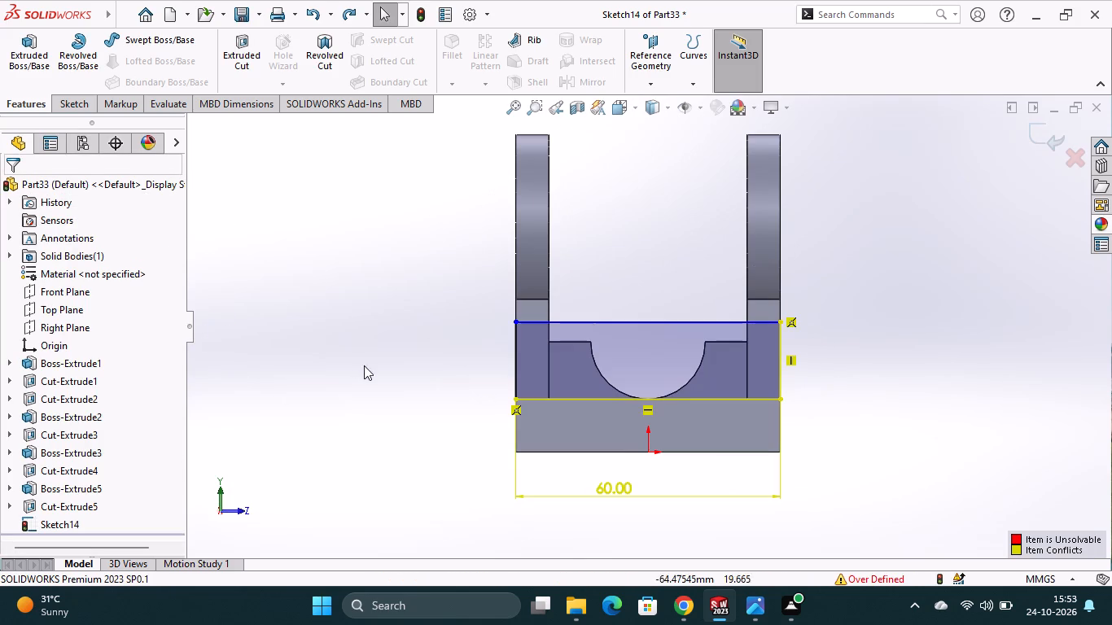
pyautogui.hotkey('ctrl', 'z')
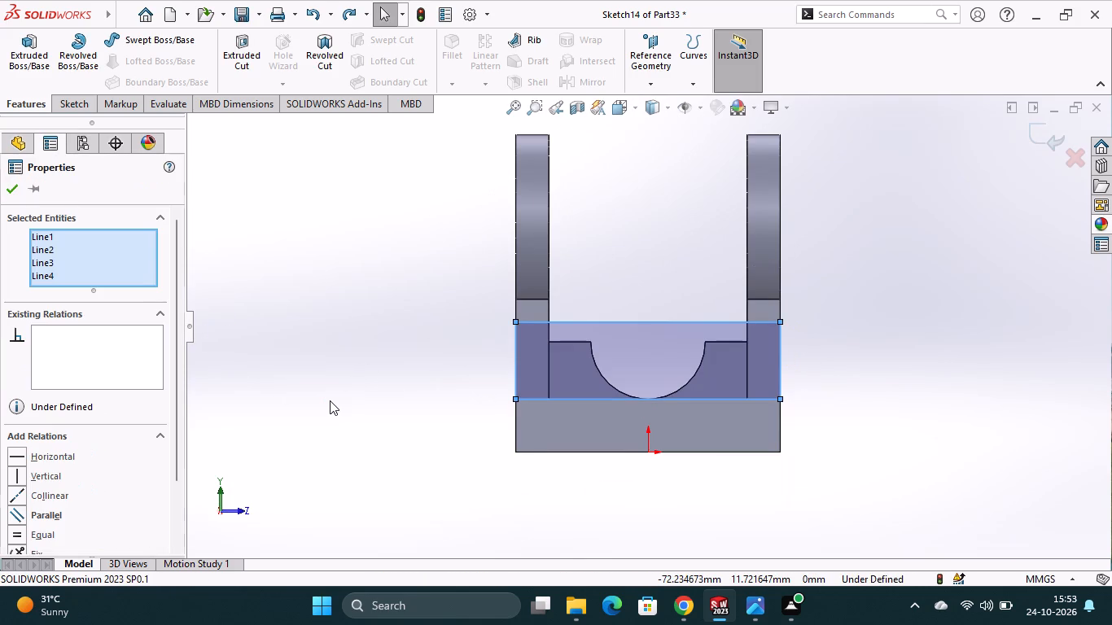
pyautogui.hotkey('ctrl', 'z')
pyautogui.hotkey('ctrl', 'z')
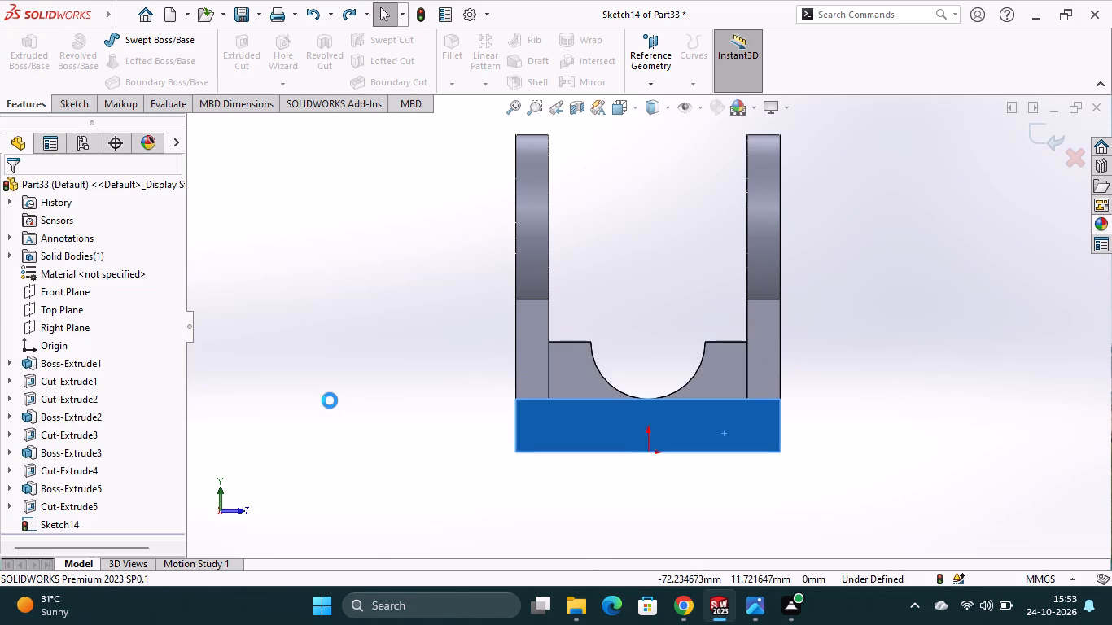
# Start a new sketch on the base plate's straight end face and convert the face's outline into sketch entities.
pyautogui.click(549, 314)
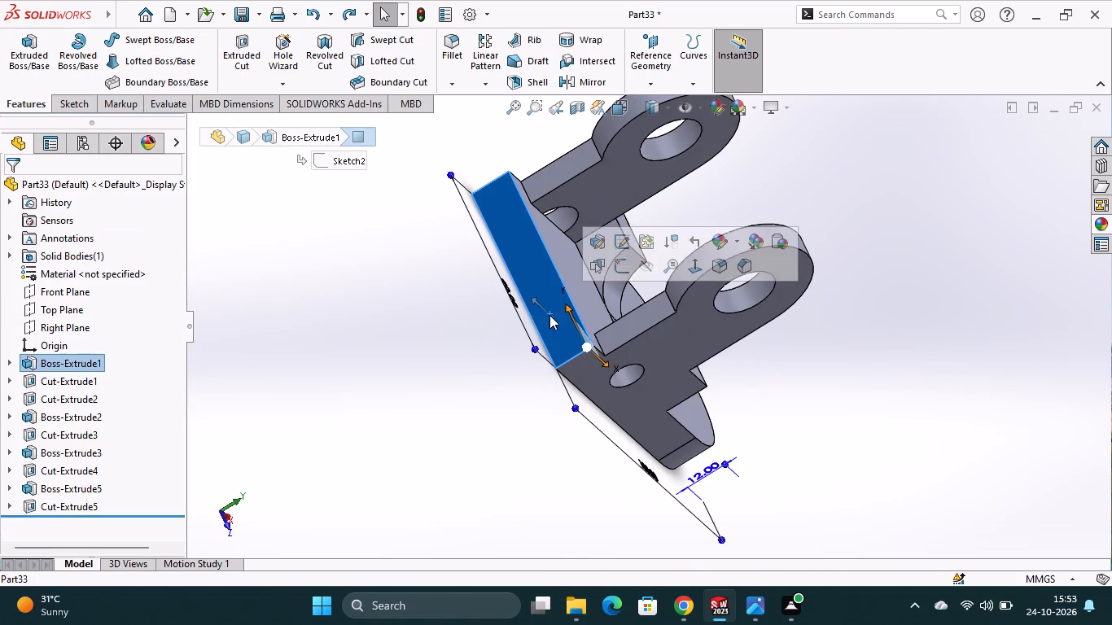
pyautogui.click(619, 265)
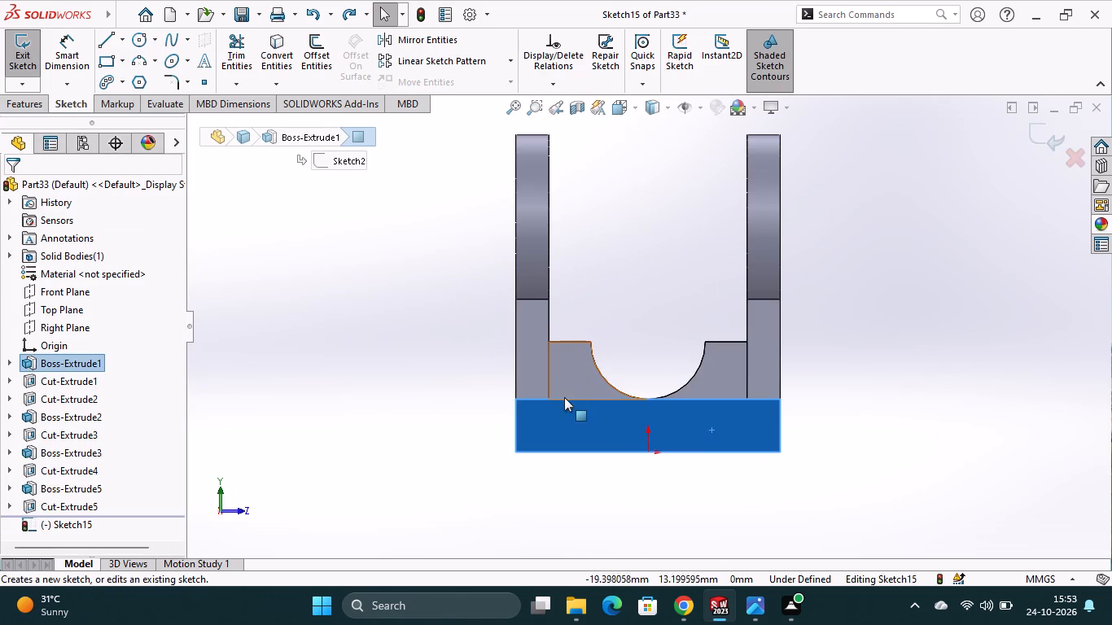
pyautogui.click(276, 48)
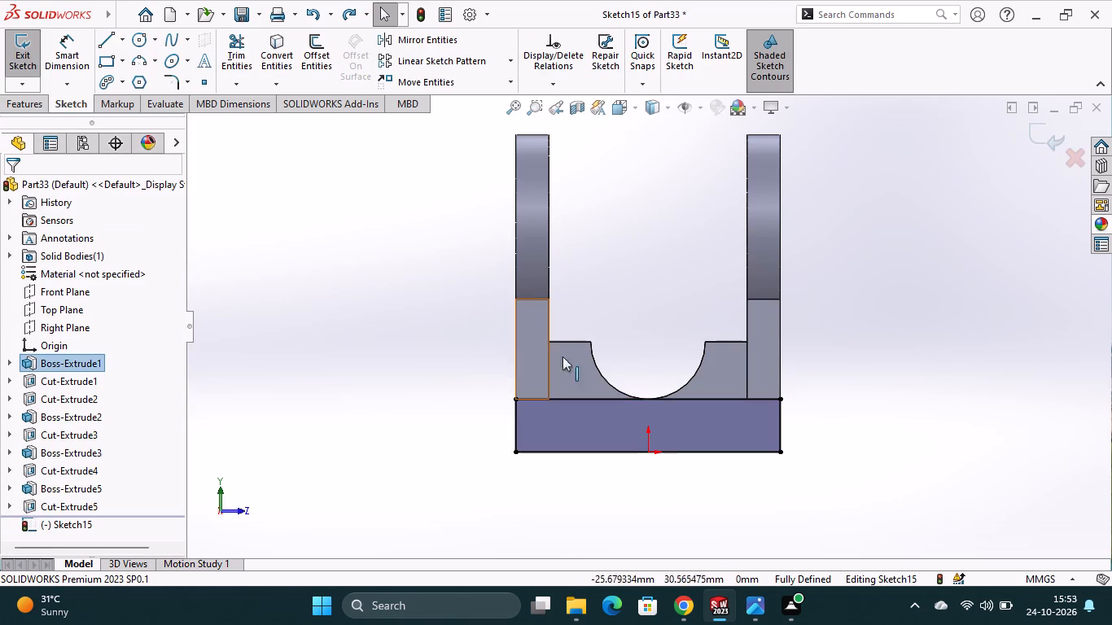
pyautogui.click(584, 367)
pyautogui.click(715, 383)
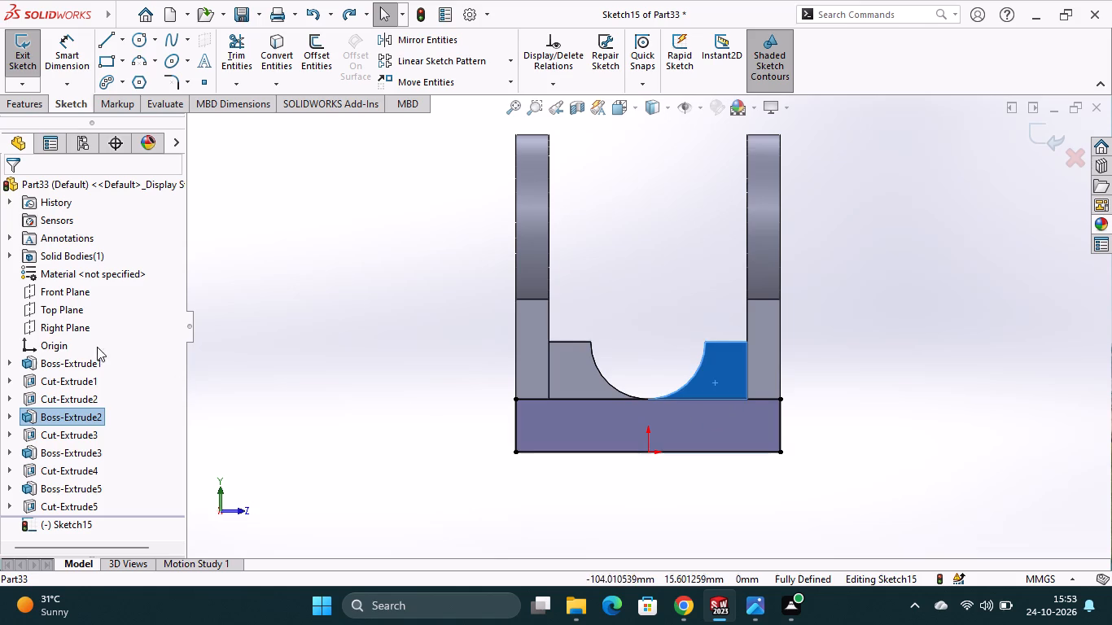
pyautogui.click(260, 302)
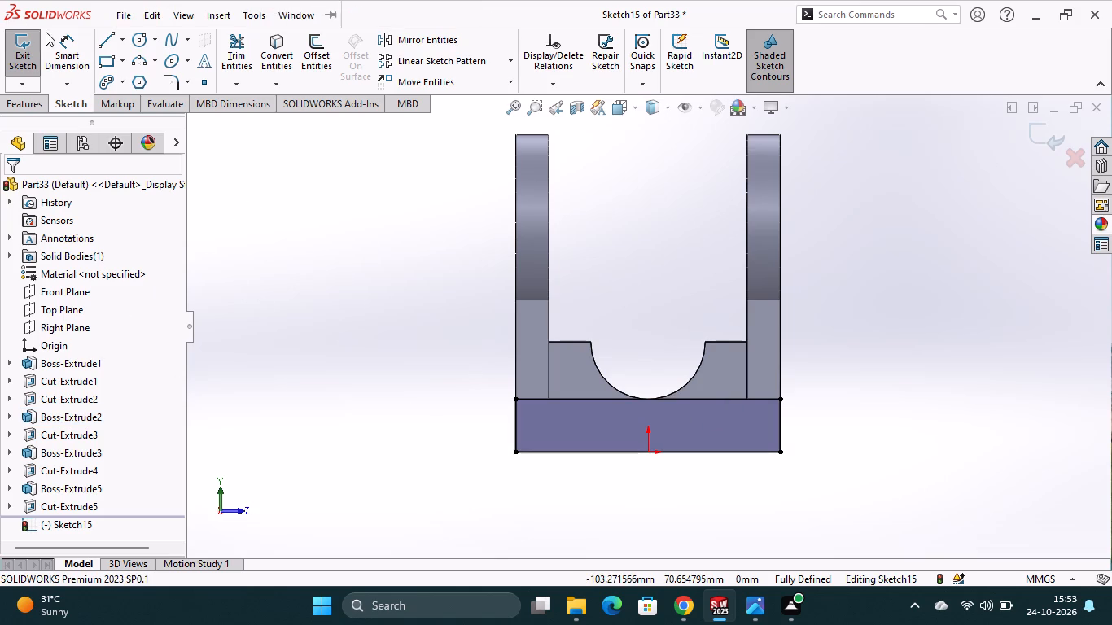
# Draw a closed four-line profile between the lugs, about 45 mm wide and 17.5 mm high, rising from the base plate's top edge.
pyautogui.click(107, 47)
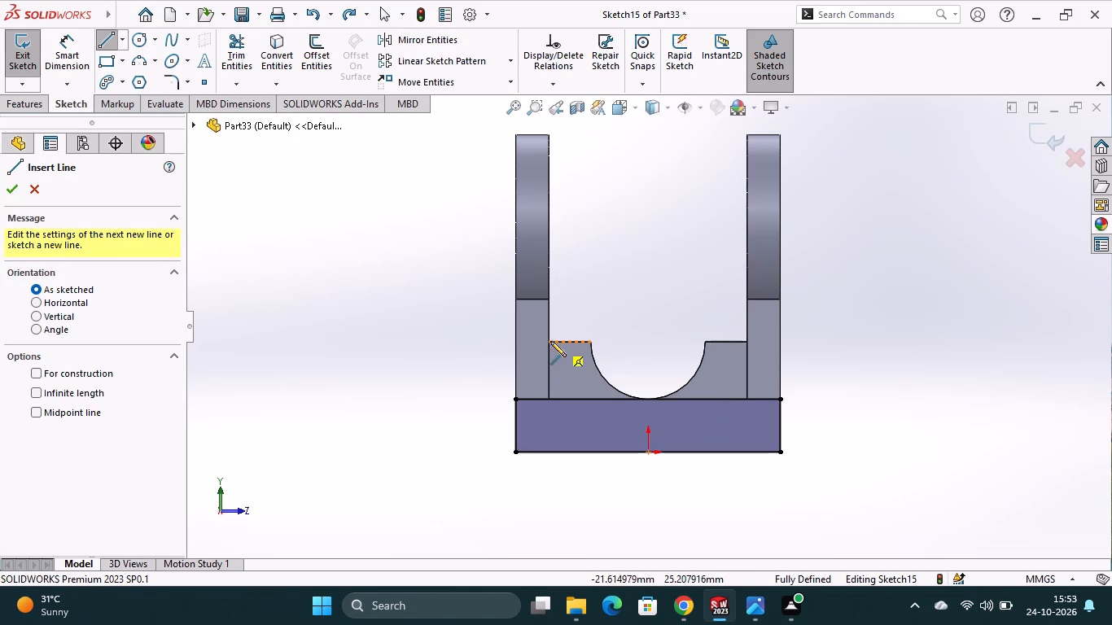
pyautogui.click(549, 322)
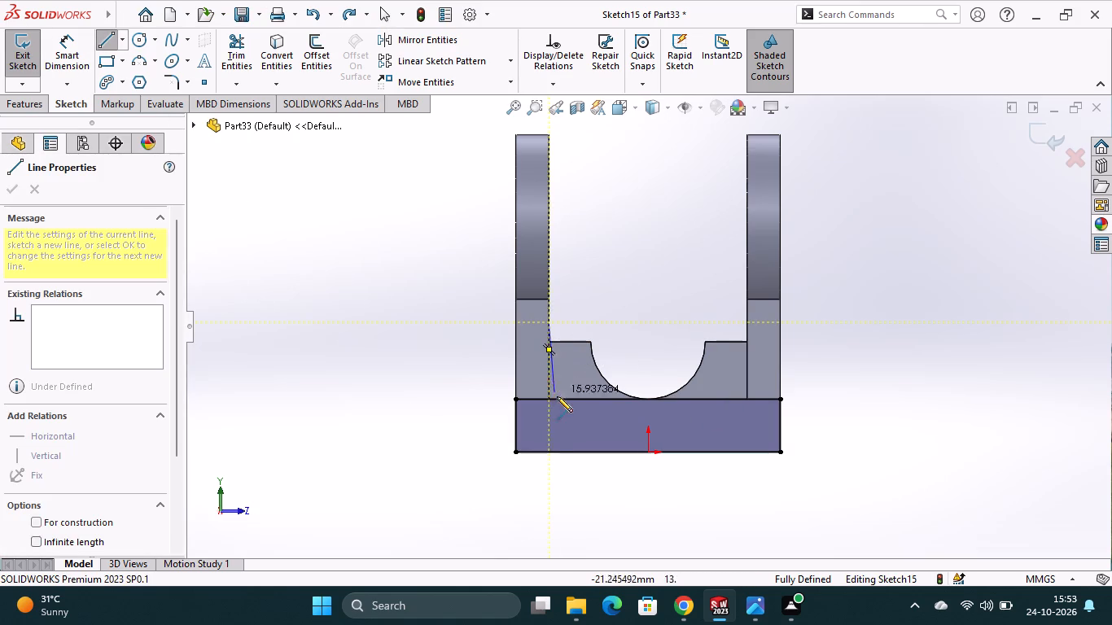
pyautogui.moveTo(546, 403); pyautogui.dragTo(554, 403)
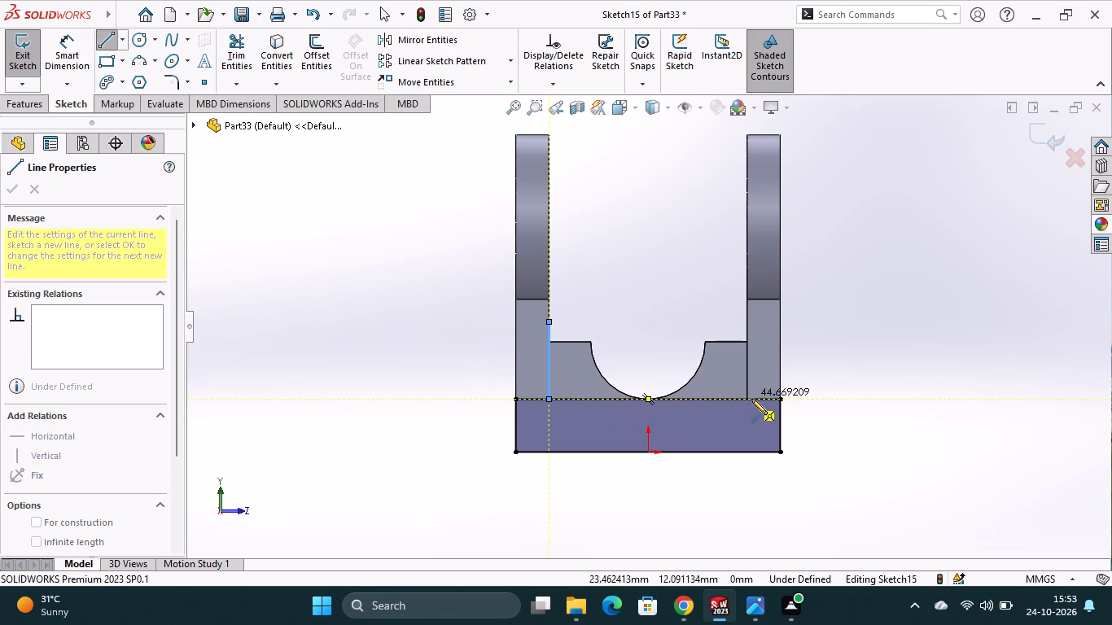
pyautogui.click(746, 400)
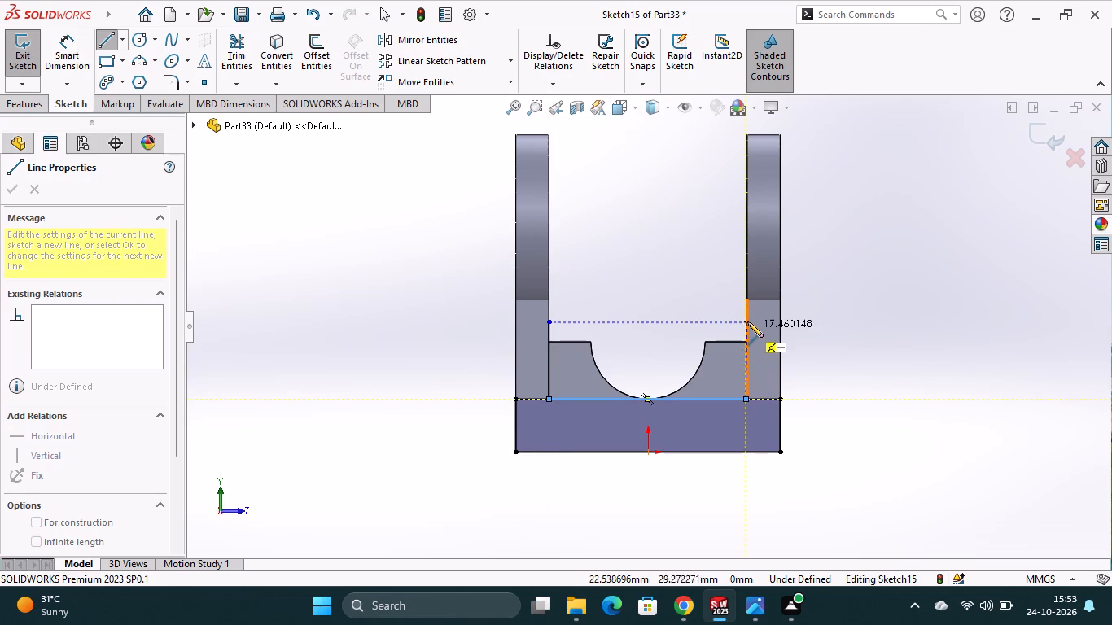
pyautogui.click(747, 319)
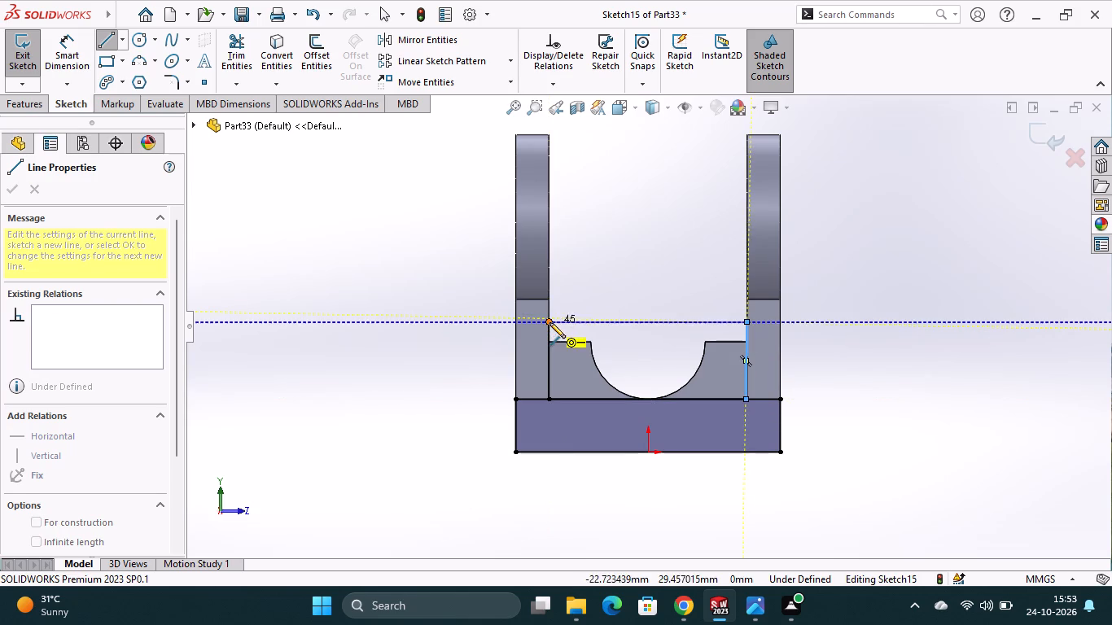
pyautogui.click(549, 322)
pyautogui.press('Escape')
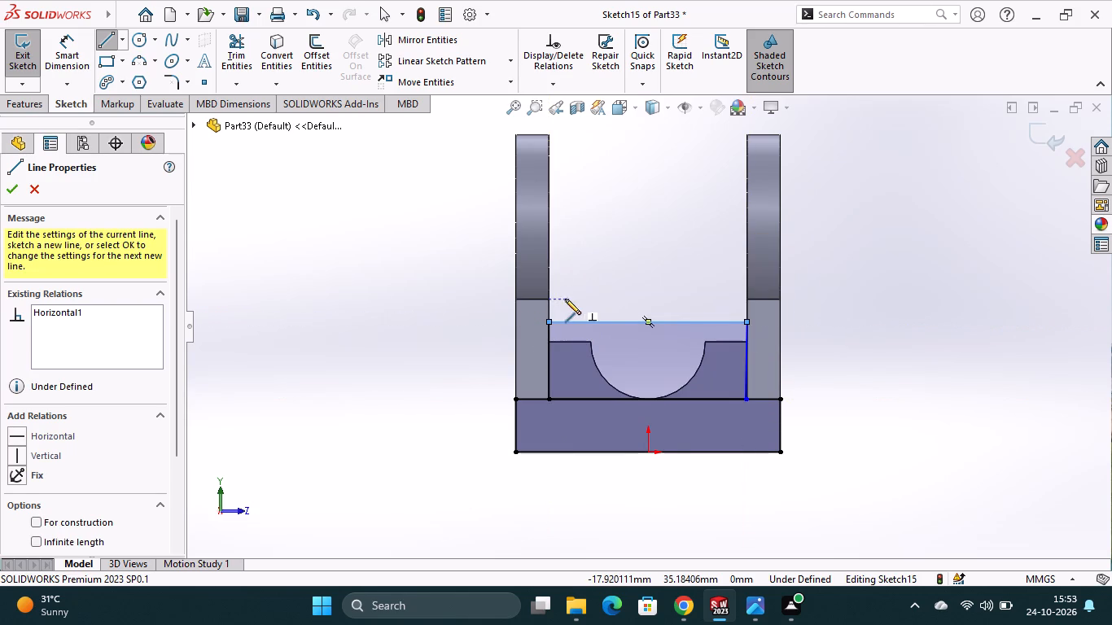
# Set the height of the profile between the lugs to 18 mm and its base width to 45 mm.
pyautogui.click(67, 50)
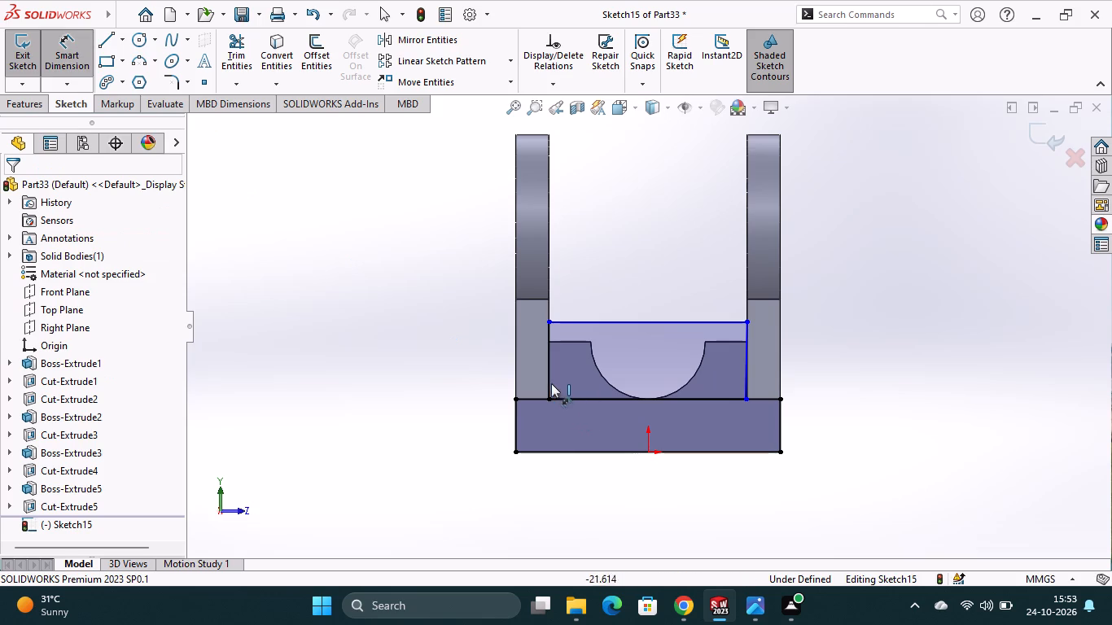
pyautogui.click(548, 378)
pyautogui.click(485, 377)
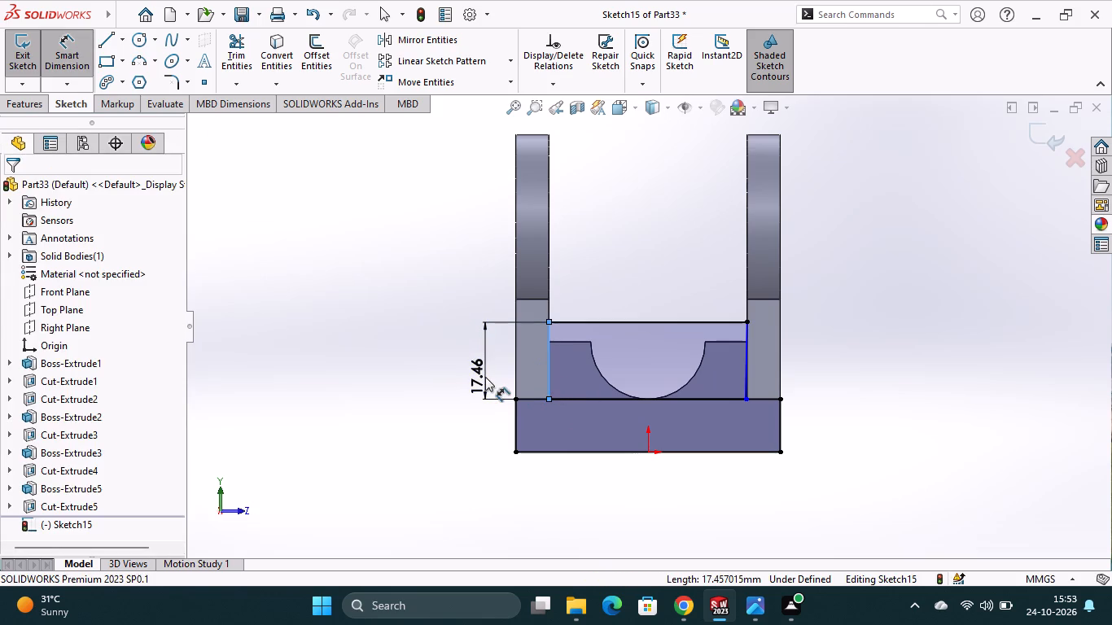
pyautogui.write('18')
pyautogui.press('Return')
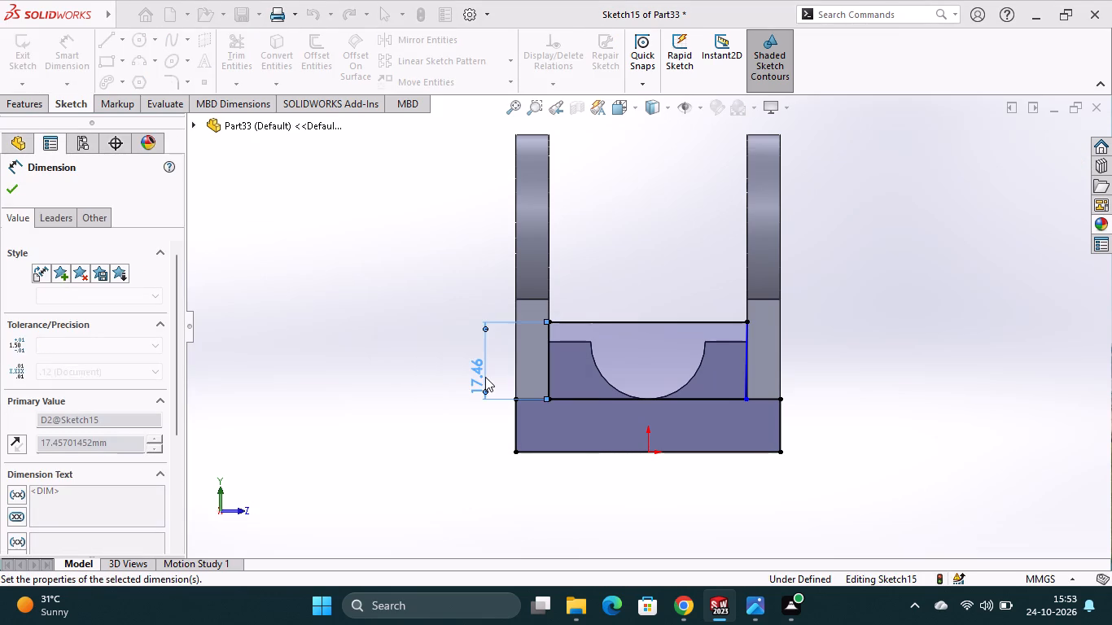
pyautogui.click(685, 397)
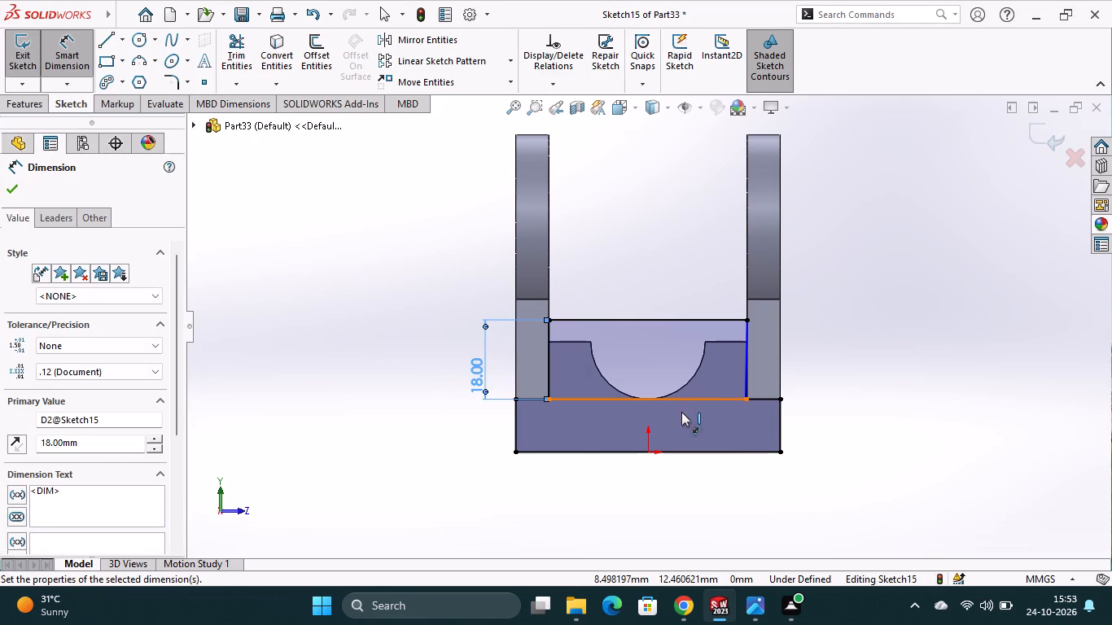
pyautogui.click(653, 491)
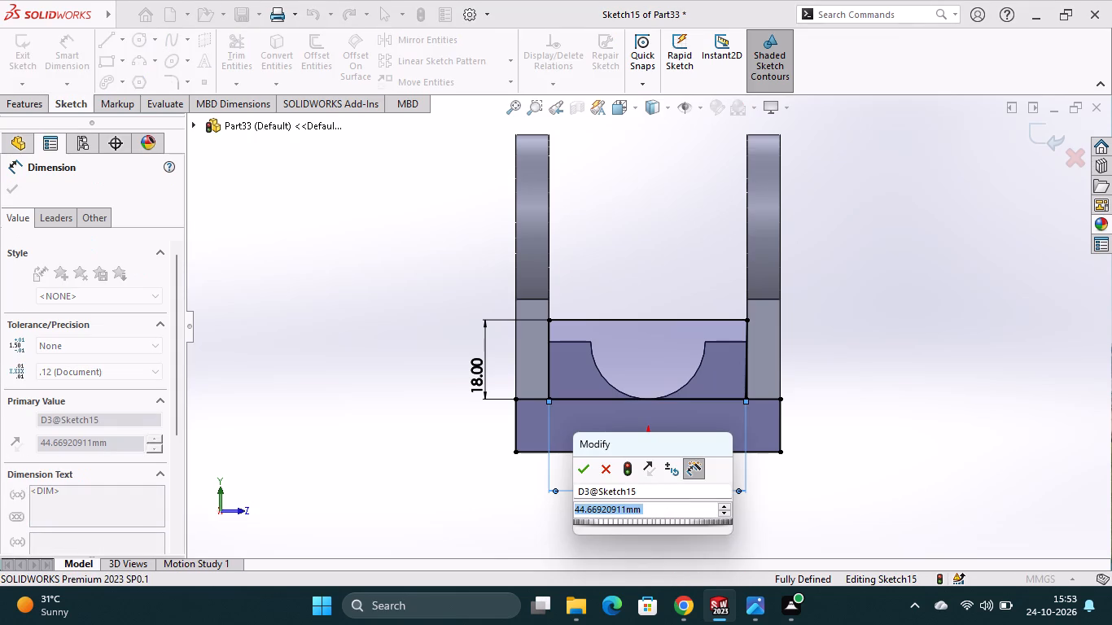
pyautogui.write('45')
pyautogui.press('Return')
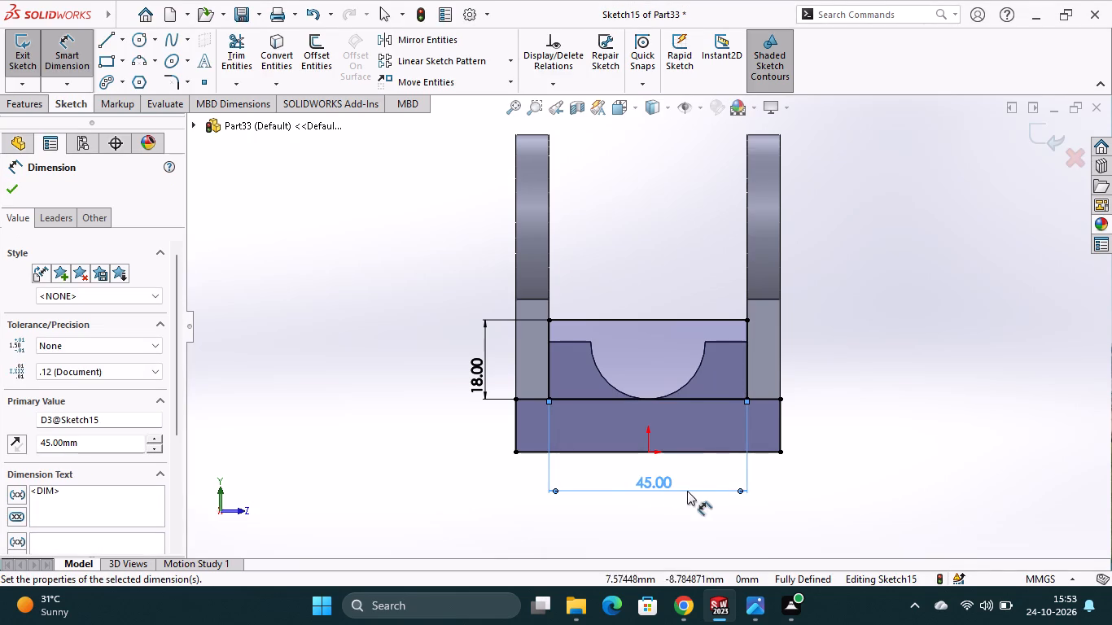
# Trim away the converted base plate outline around and beside the closed profile, keeping only the rectangle between the lugs.
pyautogui.scroll(-3, 764, 404)
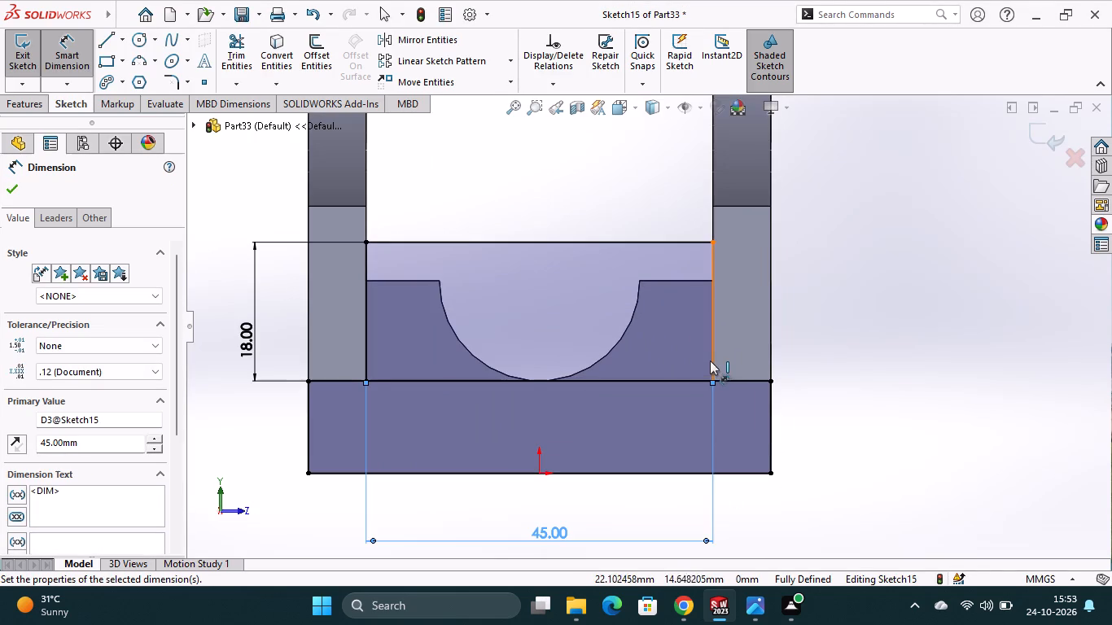
pyautogui.scroll(1, 714, 392)
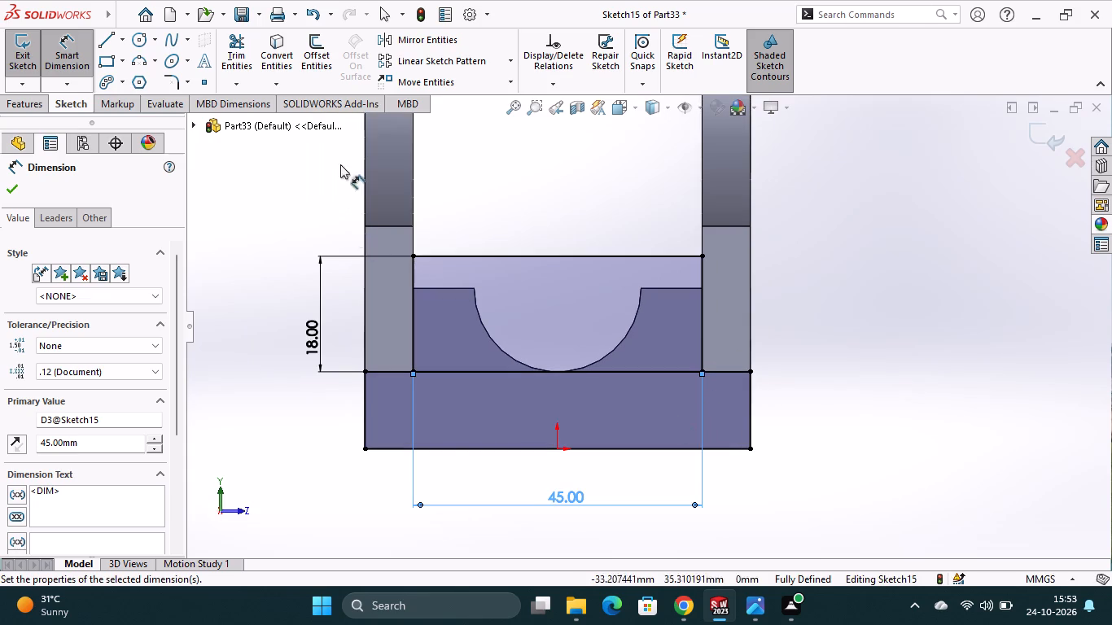
pyautogui.click(239, 65)
pyautogui.click(369, 424)
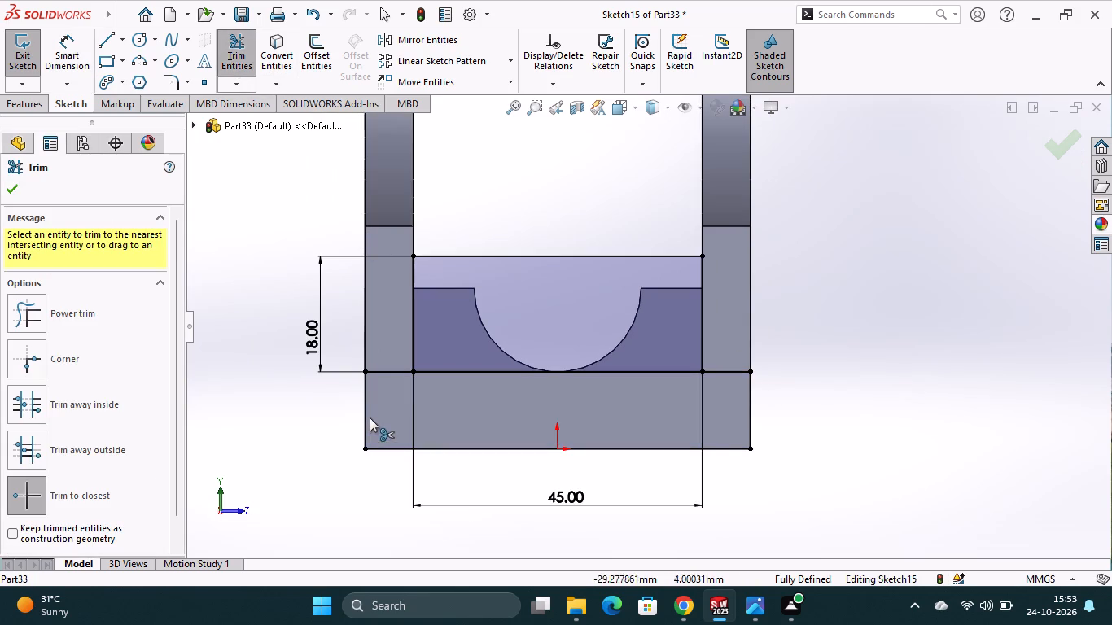
pyautogui.click(391, 369)
pyautogui.click(398, 450)
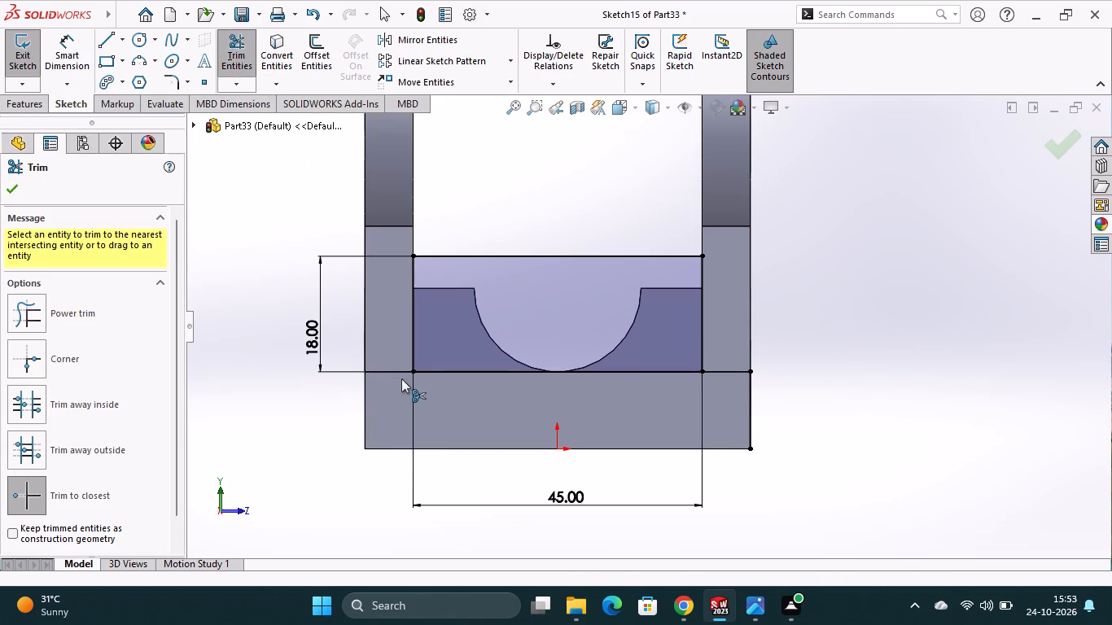
pyautogui.click(394, 372)
pyautogui.click(751, 425)
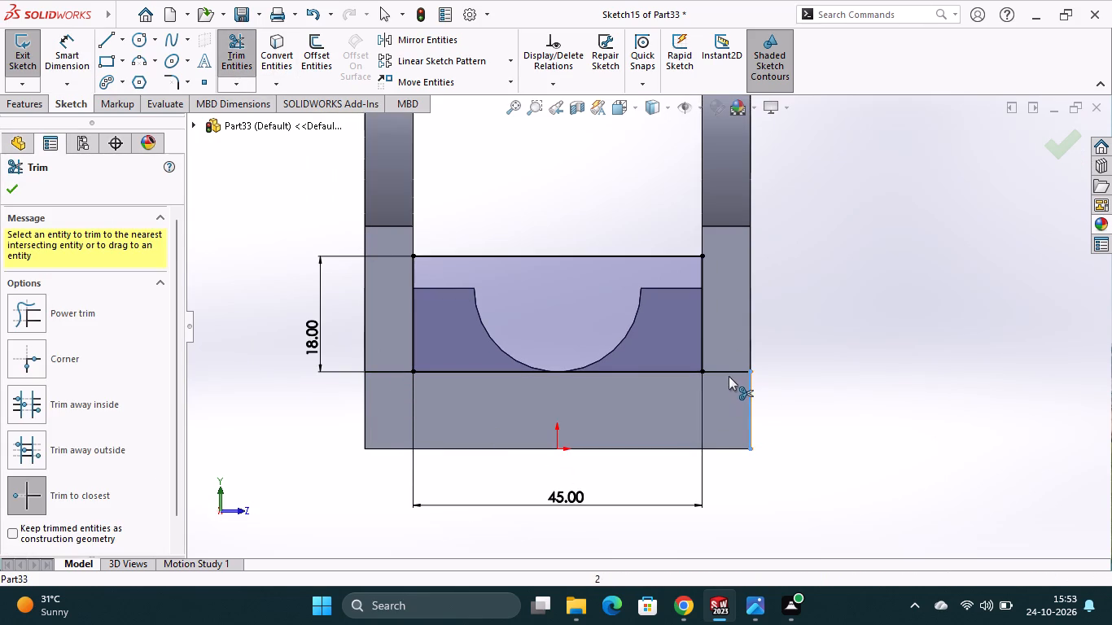
pyautogui.click(725, 373)
pyautogui.click(396, 369)
pyautogui.moveTo(396, 369); pyautogui.dragTo(396, 377)
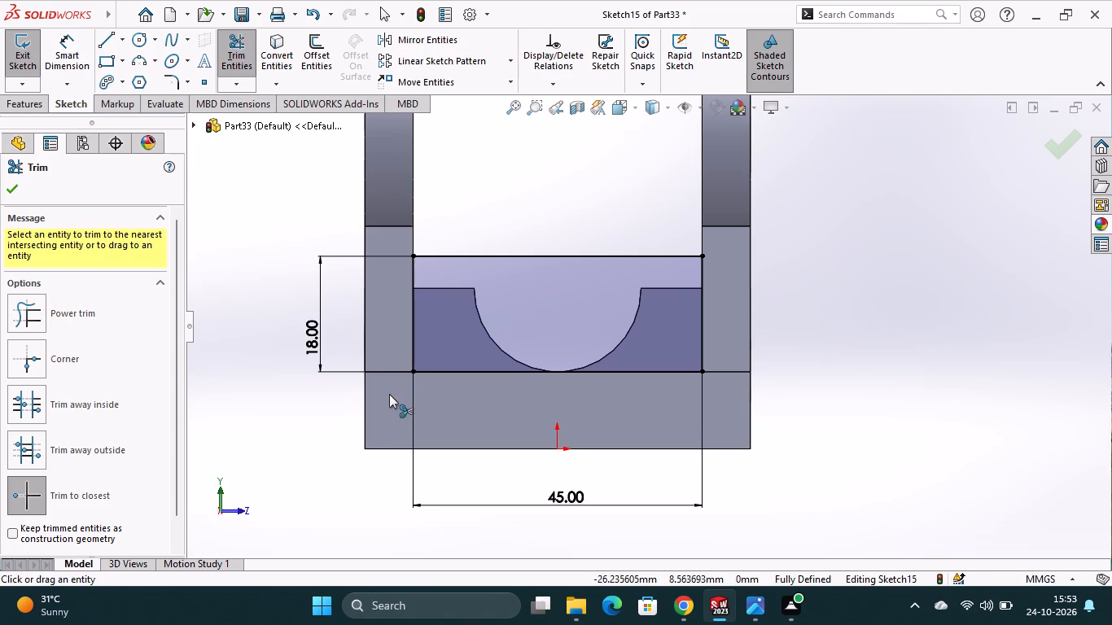
# Start a blind Boss-Extrude of the rectangular profile between the lugs at the base plate's straight end.
pyautogui.click(19, 111)
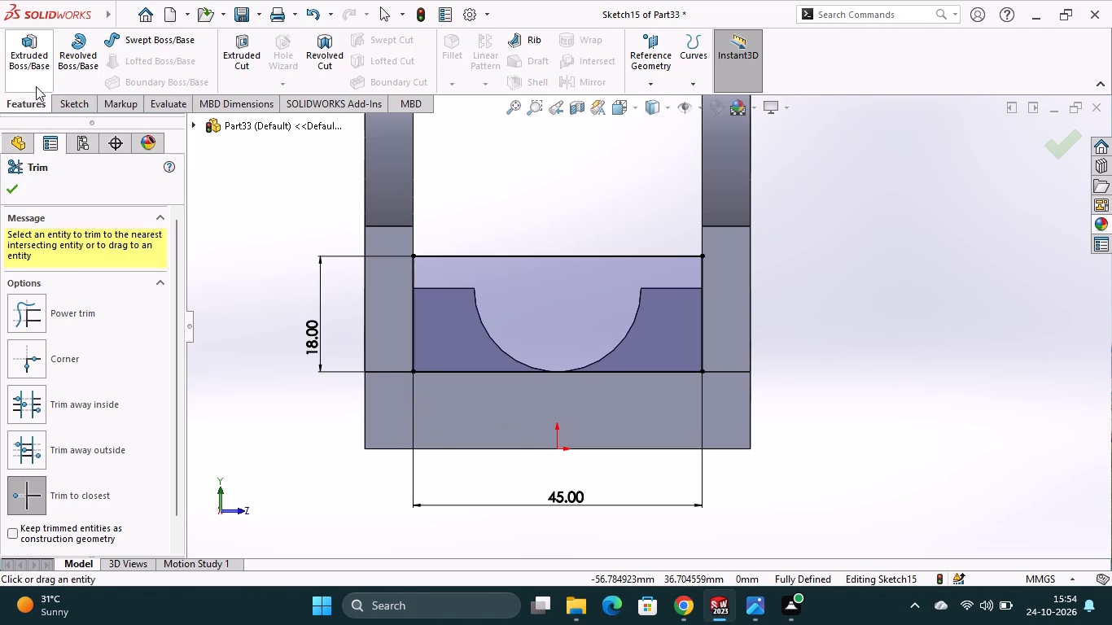
pyautogui.click(36, 67)
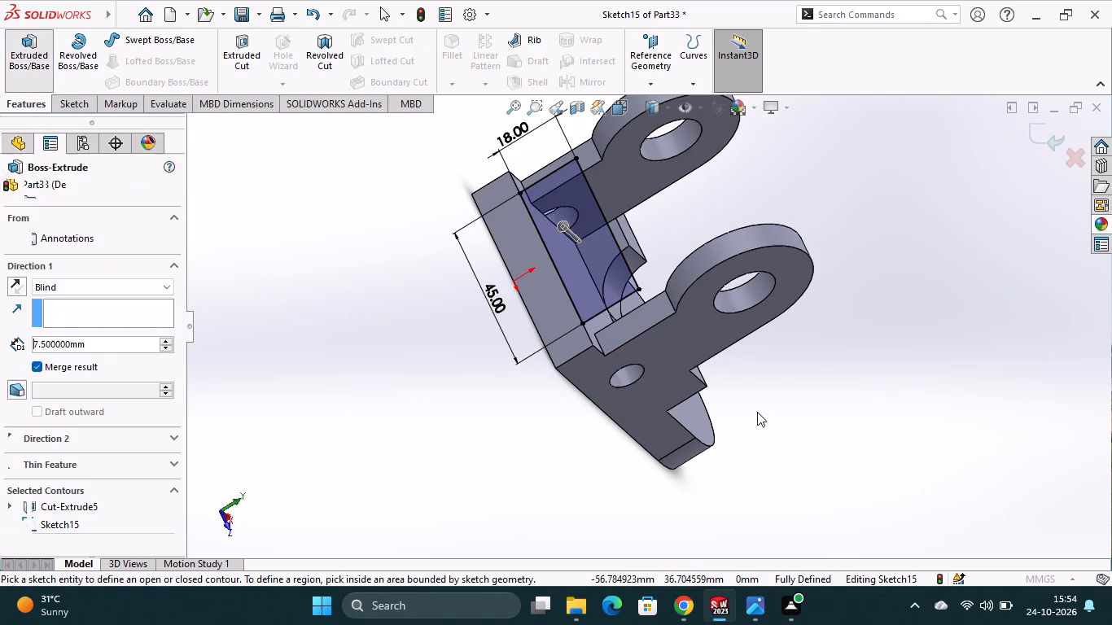
pyautogui.moveTo(682, 510); pyautogui.dragTo(623, 486, button='middle')
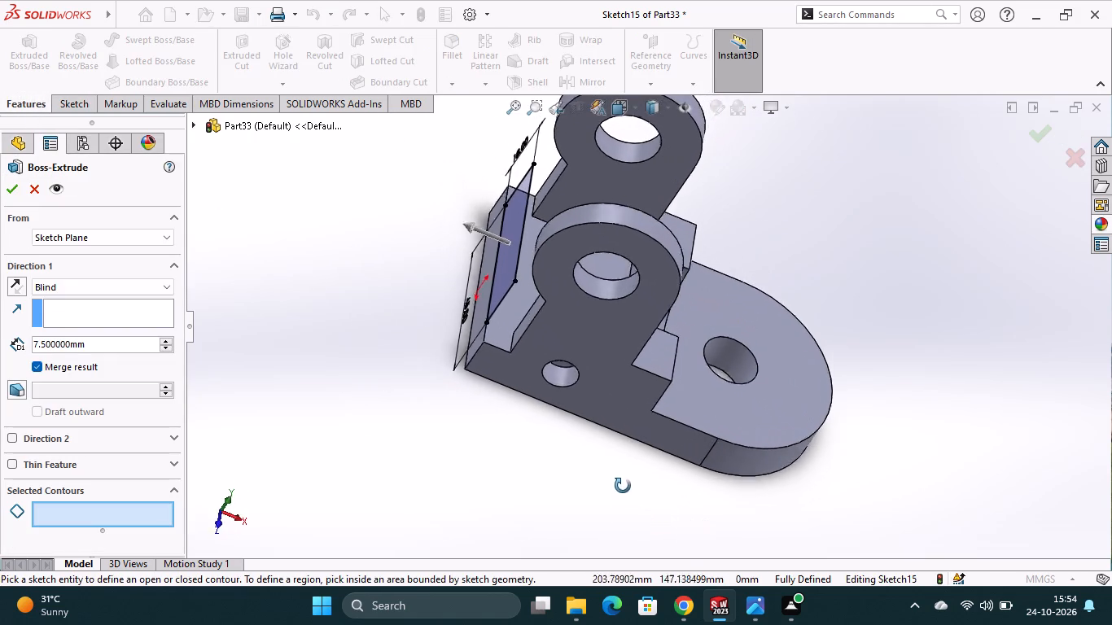
pyautogui.moveTo(623, 486); pyautogui.dragTo(621, 461, button='middle')
pyautogui.scroll(1, 621, 461)
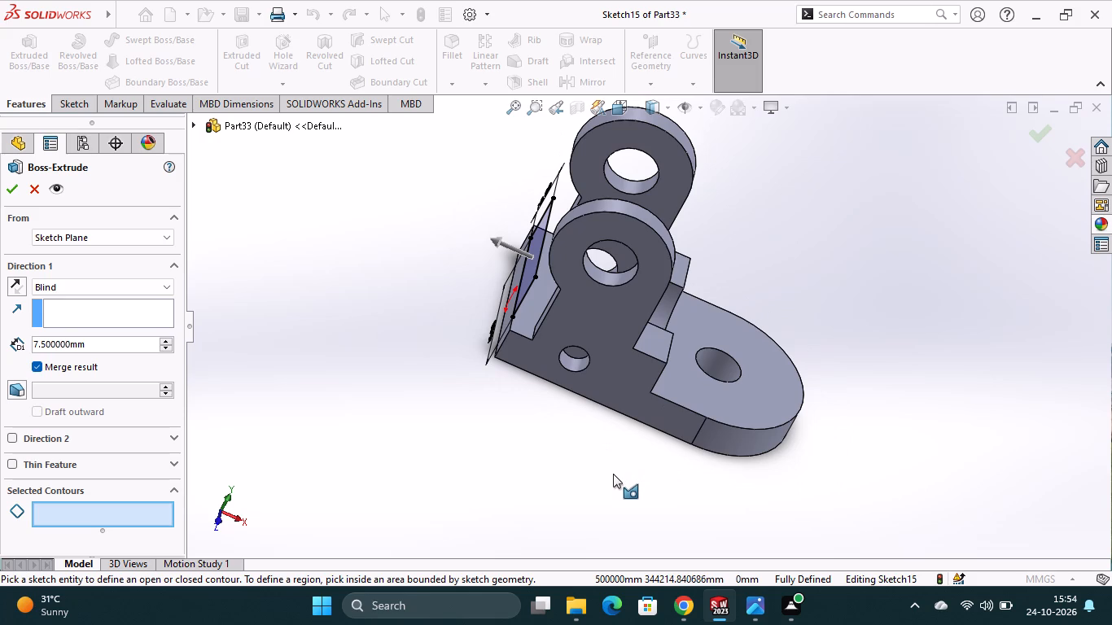
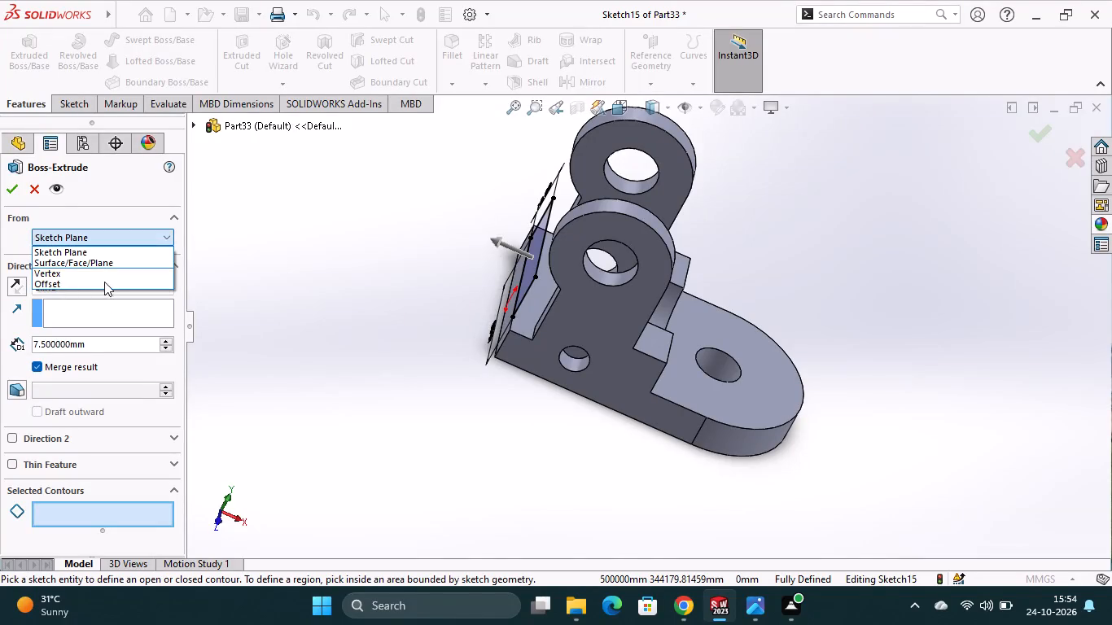
# Set the Boss-Extrude to start at an 8 mm offset from the sketch plane.
pyautogui.click(97, 284)
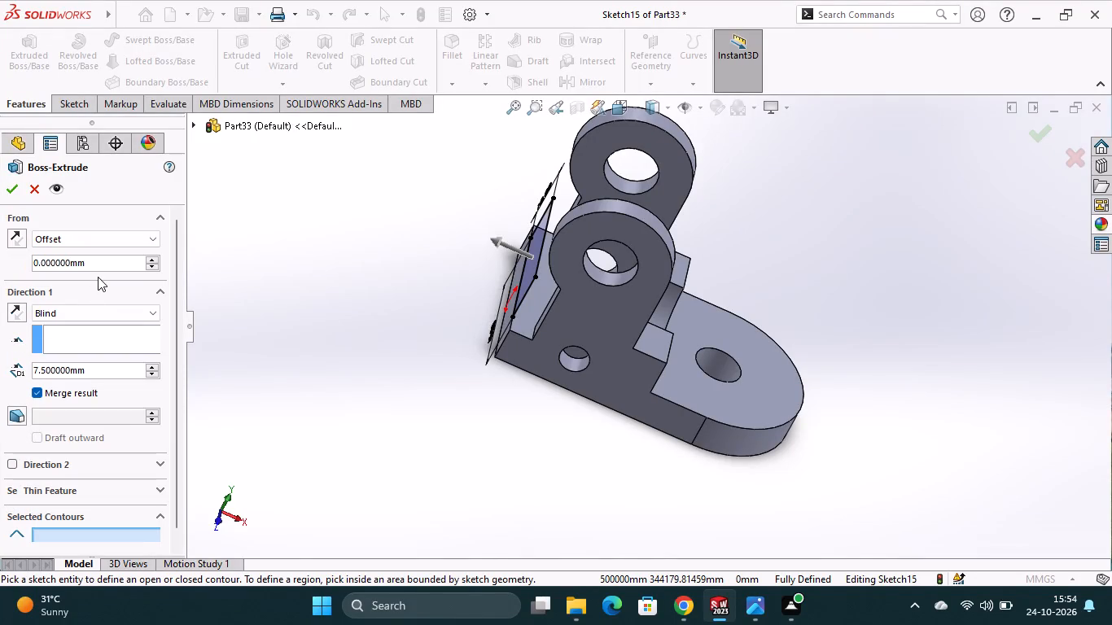
pyautogui.moveTo(93, 259); pyautogui.dragTo(22, 260)
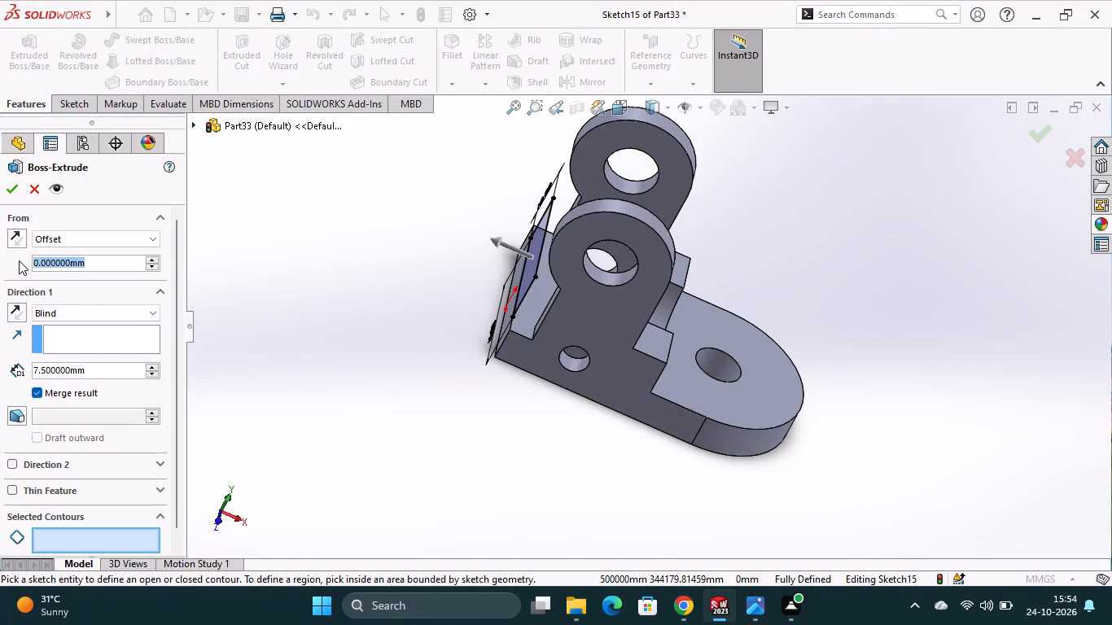
pyautogui.press('8')
pyautogui.press('Return')
pyautogui.click(15, 238)
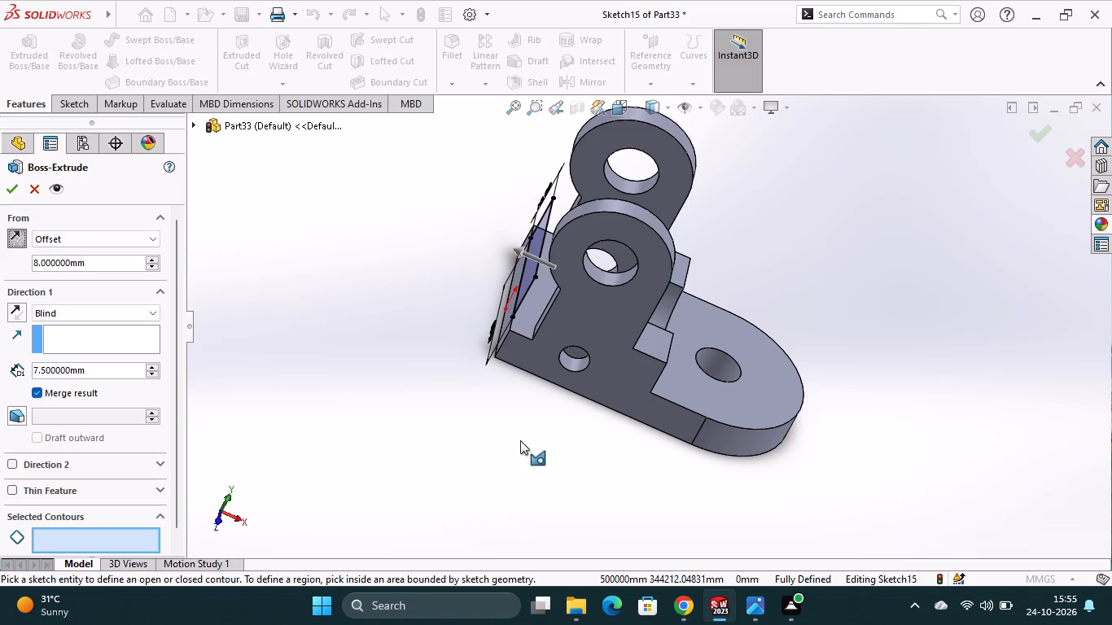
pyautogui.moveTo(520, 440); pyautogui.dragTo(552, 426, button='middle')
pyautogui.click(17, 239)
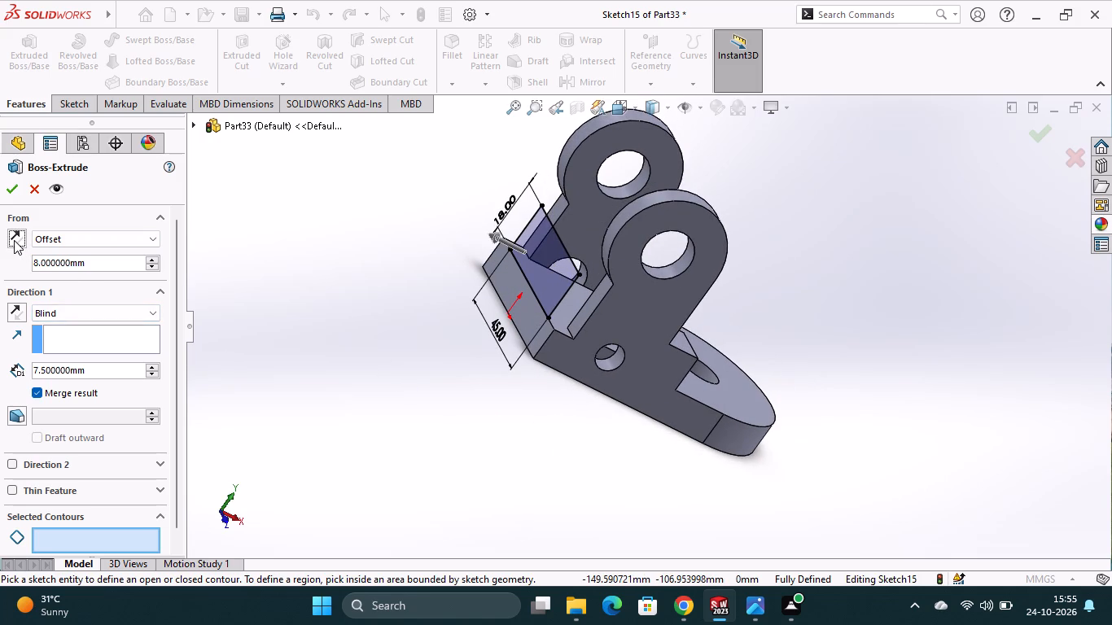
pyautogui.moveTo(472, 448); pyautogui.dragTo(427, 426, button='middle')
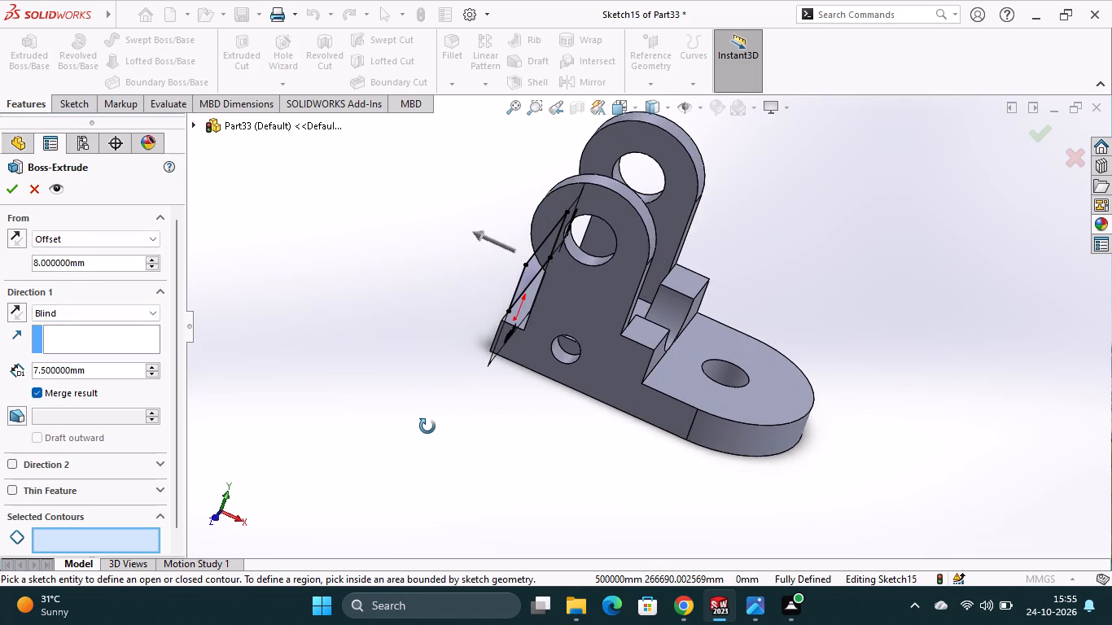
pyautogui.moveTo(427, 426); pyautogui.dragTo(441, 427, button='middle')
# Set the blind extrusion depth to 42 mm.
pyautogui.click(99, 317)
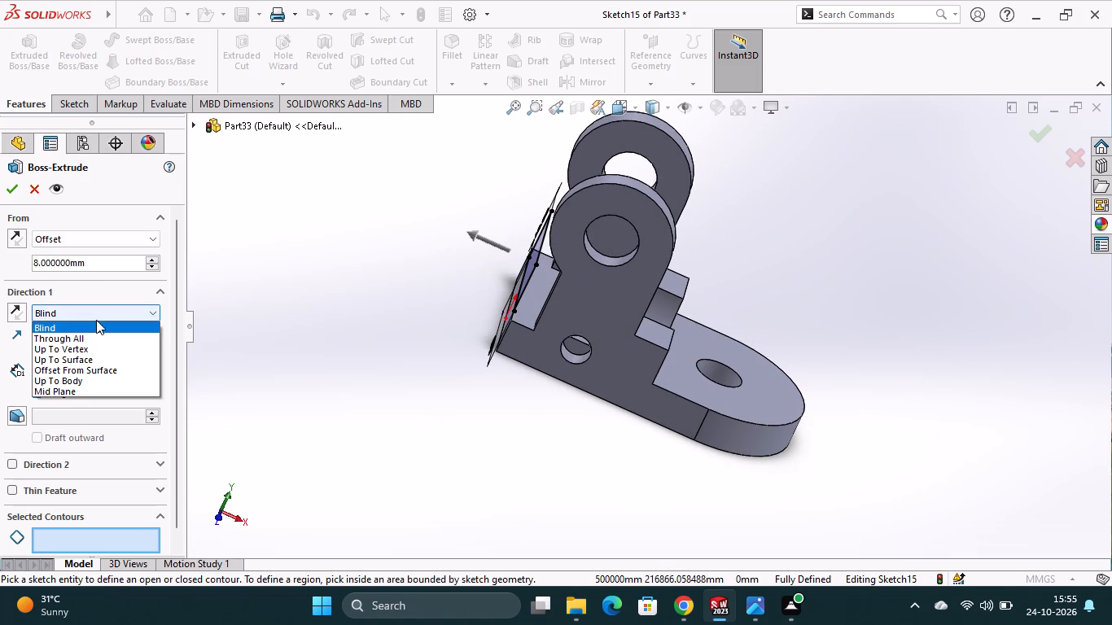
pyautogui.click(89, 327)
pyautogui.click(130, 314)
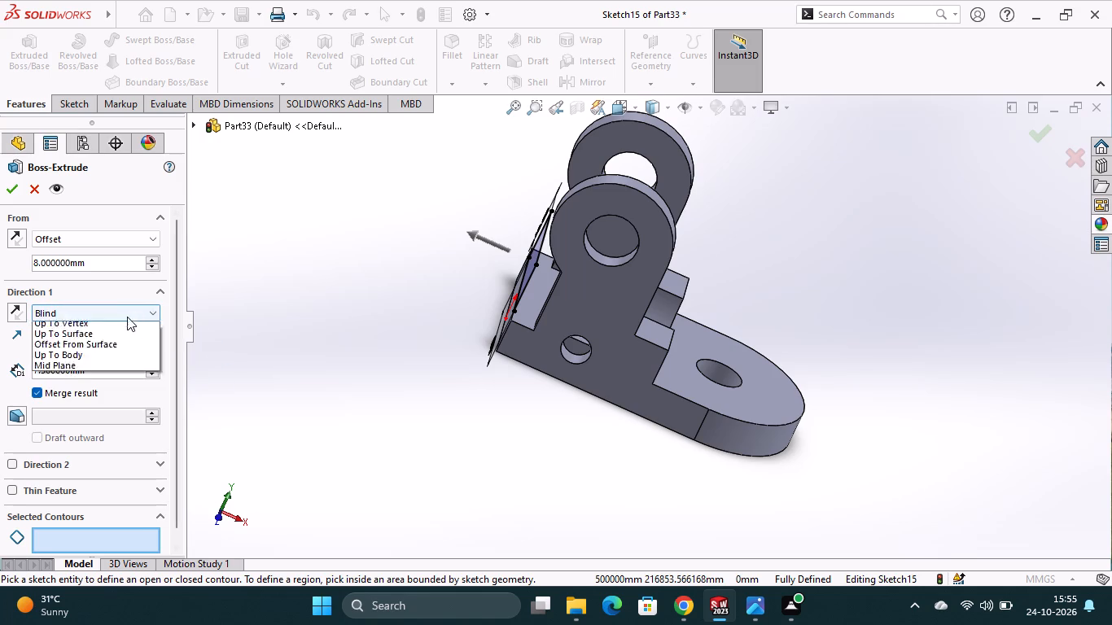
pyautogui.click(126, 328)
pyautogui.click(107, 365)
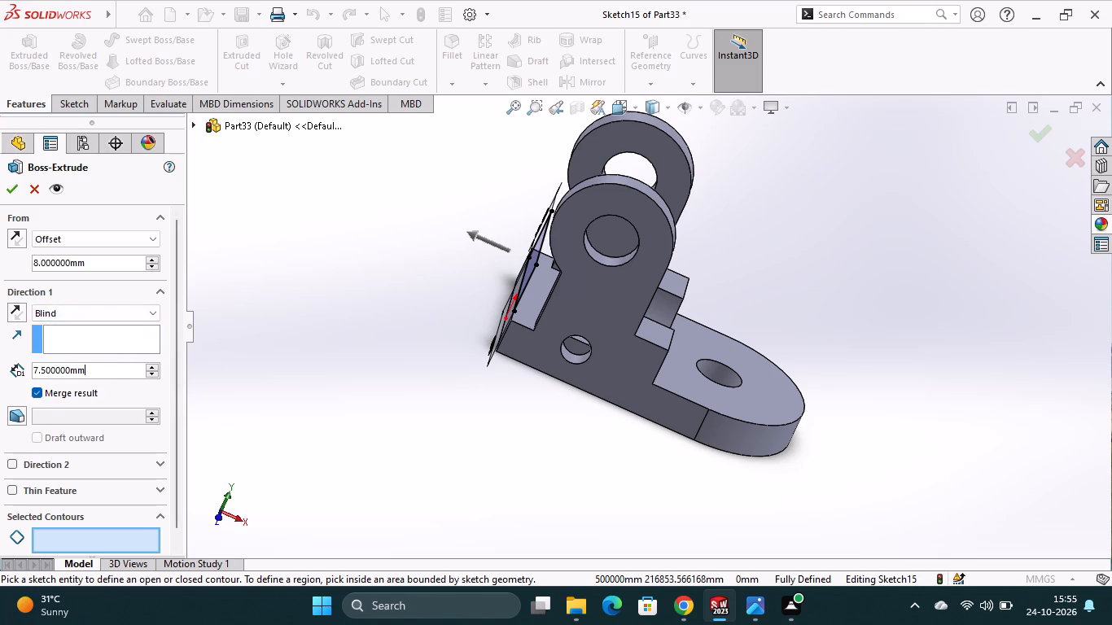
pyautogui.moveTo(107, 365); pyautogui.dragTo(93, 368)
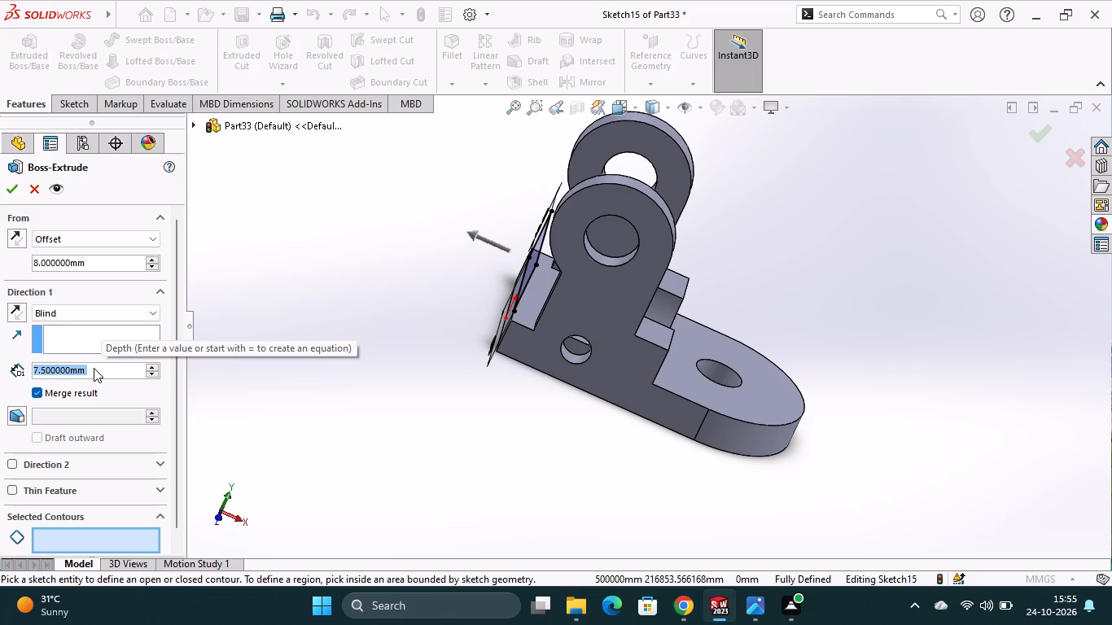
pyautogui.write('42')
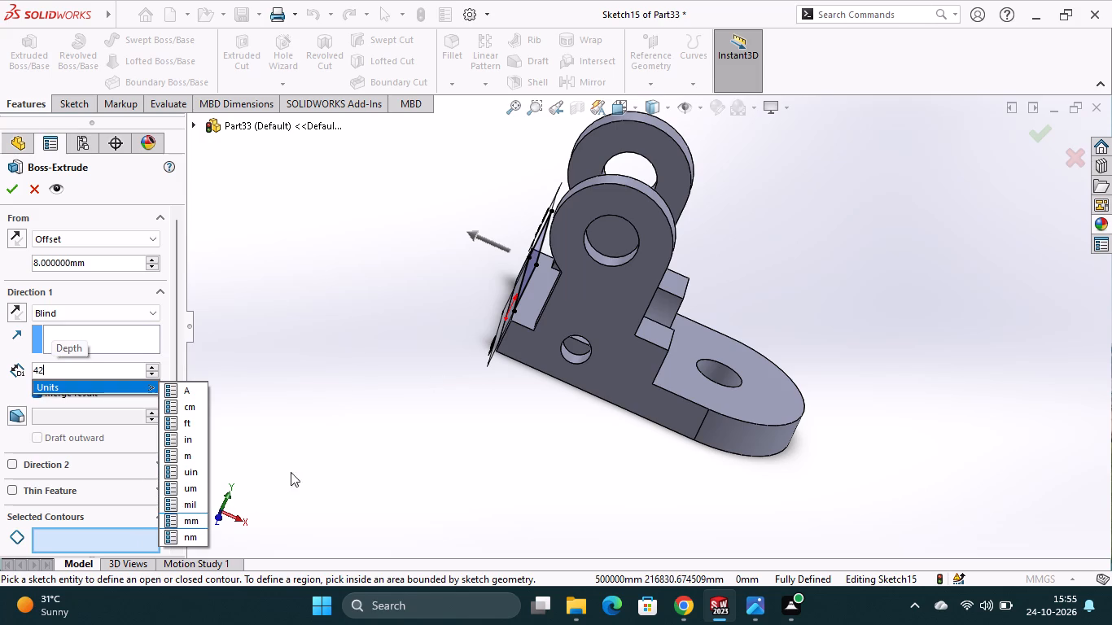
# Select the rectangular region between the lugs as the contour and reverse both offset and extrusion towards the plate's rounded end.
pyautogui.moveTo(626, 509); pyautogui.dragTo(676, 533, button='middle')
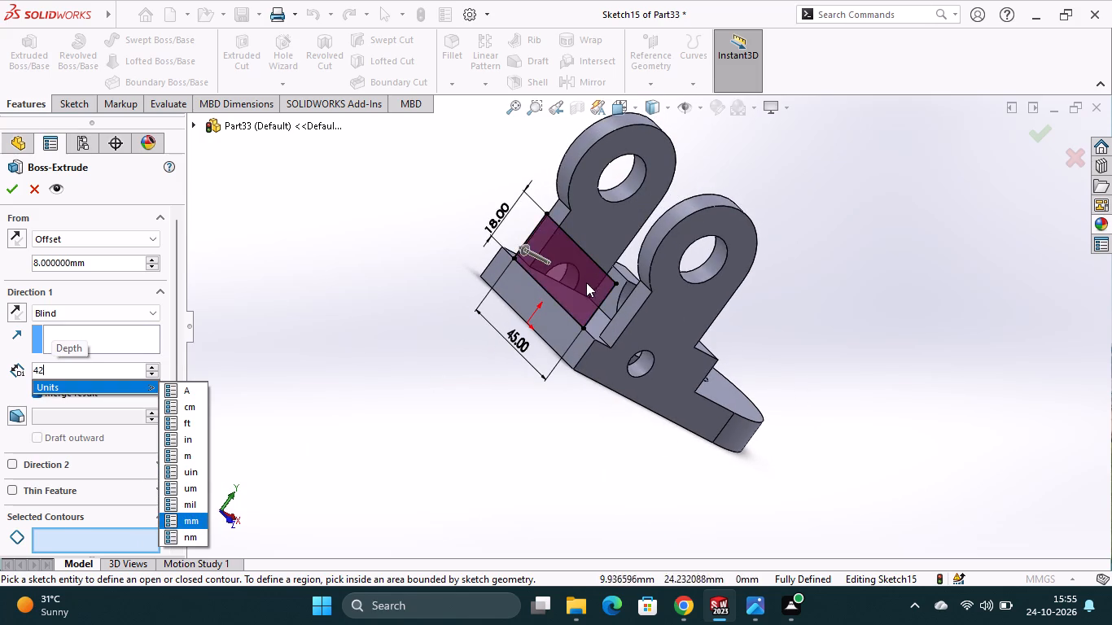
pyautogui.click(586, 284)
pyautogui.click(16, 238)
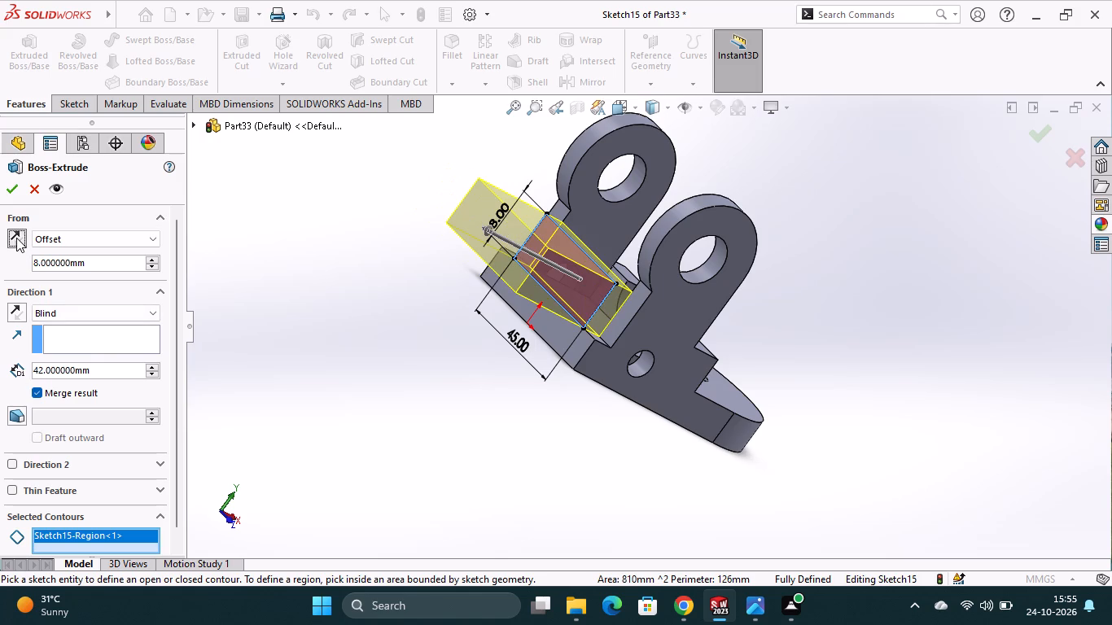
pyautogui.moveTo(453, 459); pyautogui.dragTo(402, 467, button='middle')
pyautogui.click(21, 313)
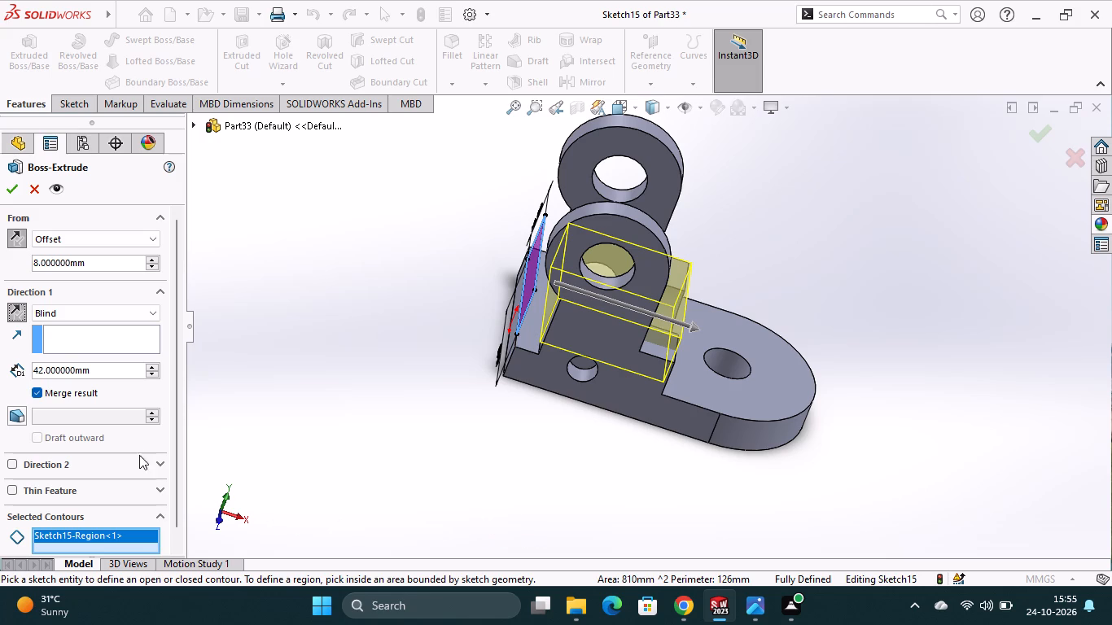
# Set the blind extrusion depth to 30 mm and finish the boss between the lugs.
pyautogui.moveTo(106, 373); pyautogui.dragTo(17, 359)
pyautogui.write('30')
pyautogui.press('Return')
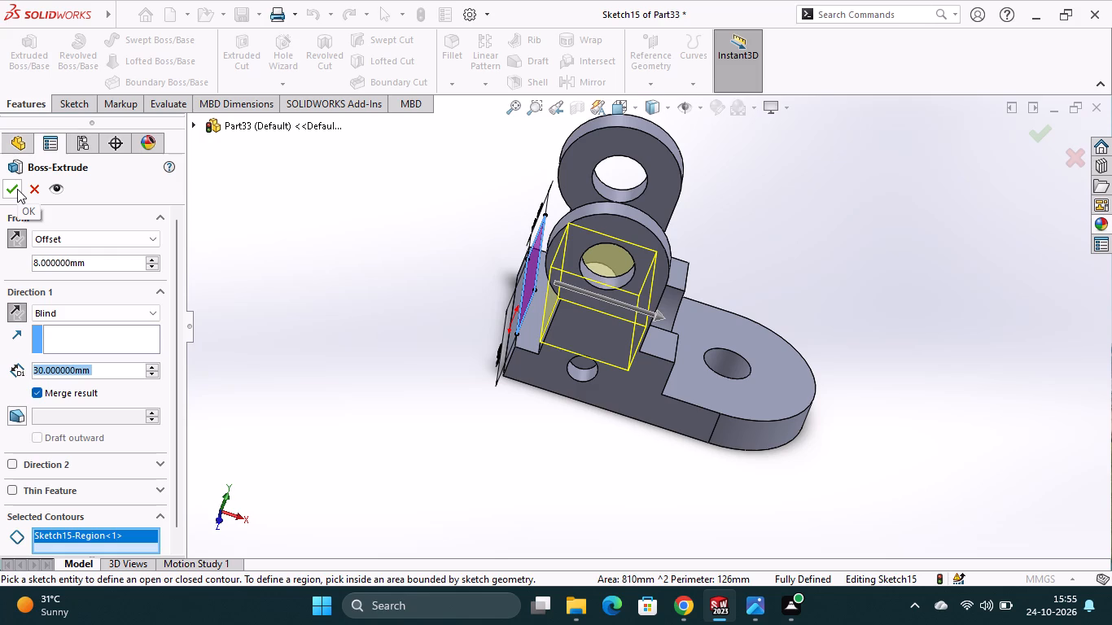
pyautogui.click(17, 189)
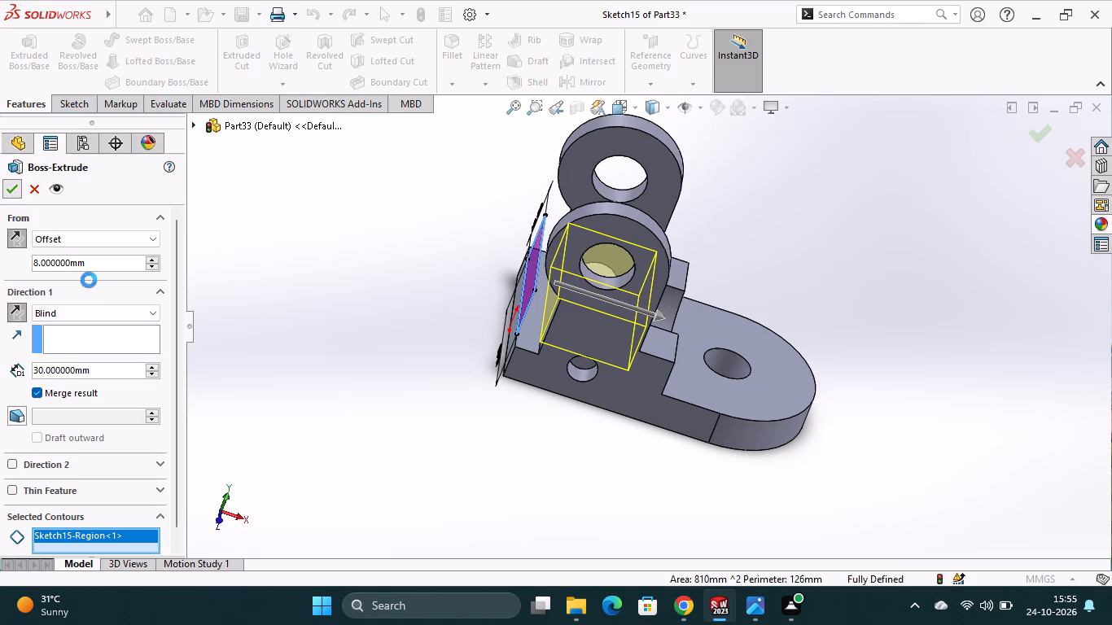
pyautogui.click(354, 438)
# Sketch on the bracket's outer side face a closed four-line profile about 7 mm deep below the ledge at the straight end.
pyautogui.moveTo(471, 448); pyautogui.dragTo(479, 490, button='middle')
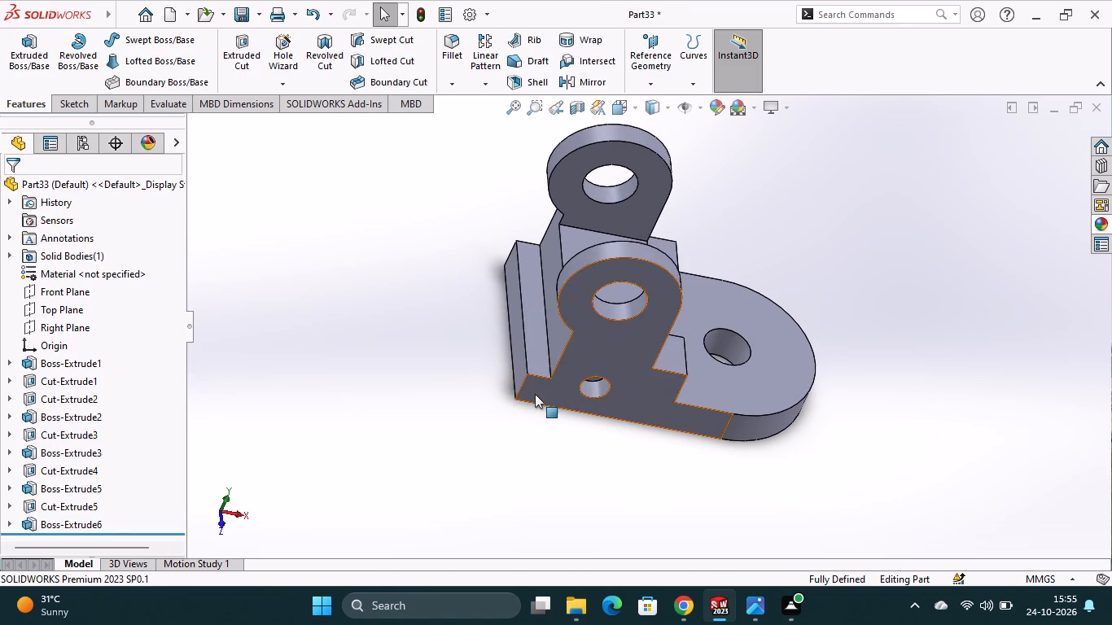
pyautogui.click(535, 389)
pyautogui.click(612, 339)
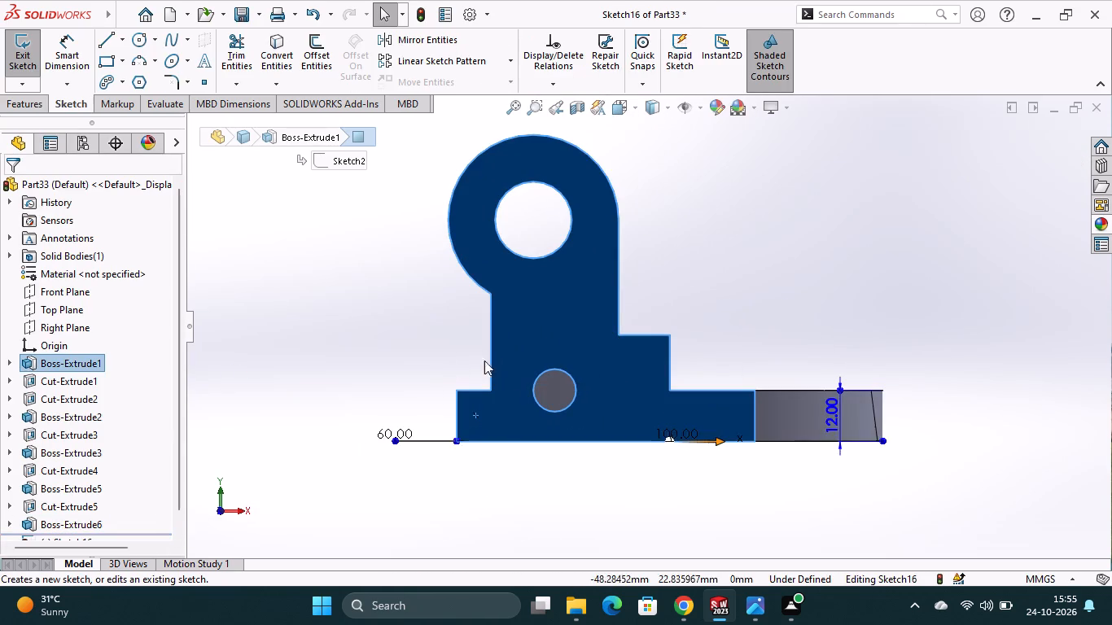
pyautogui.click(115, 40)
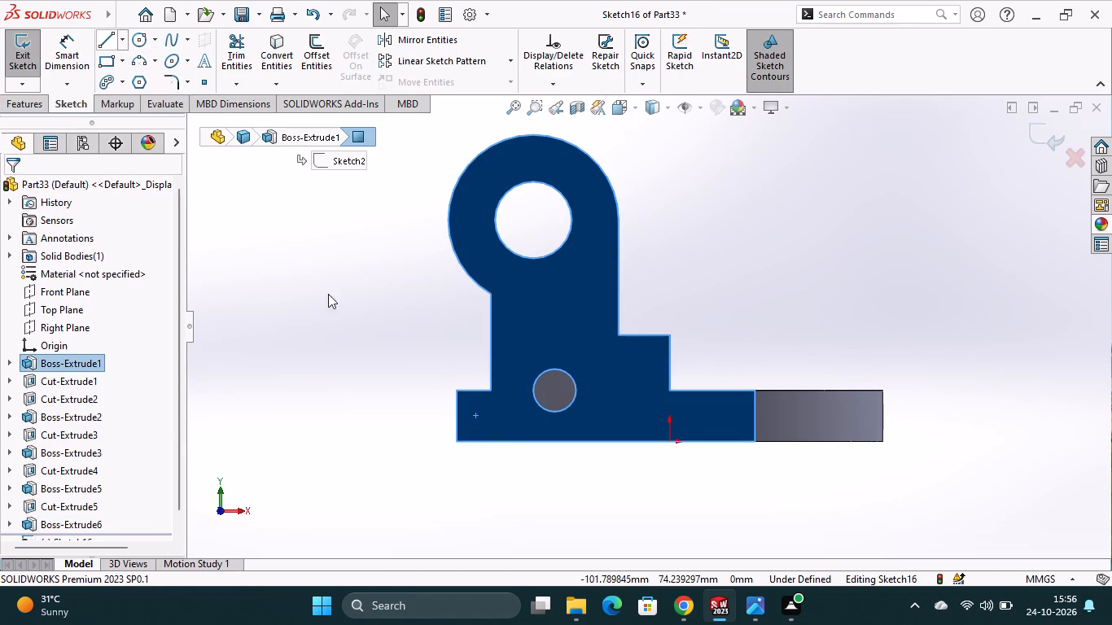
pyautogui.click(493, 391)
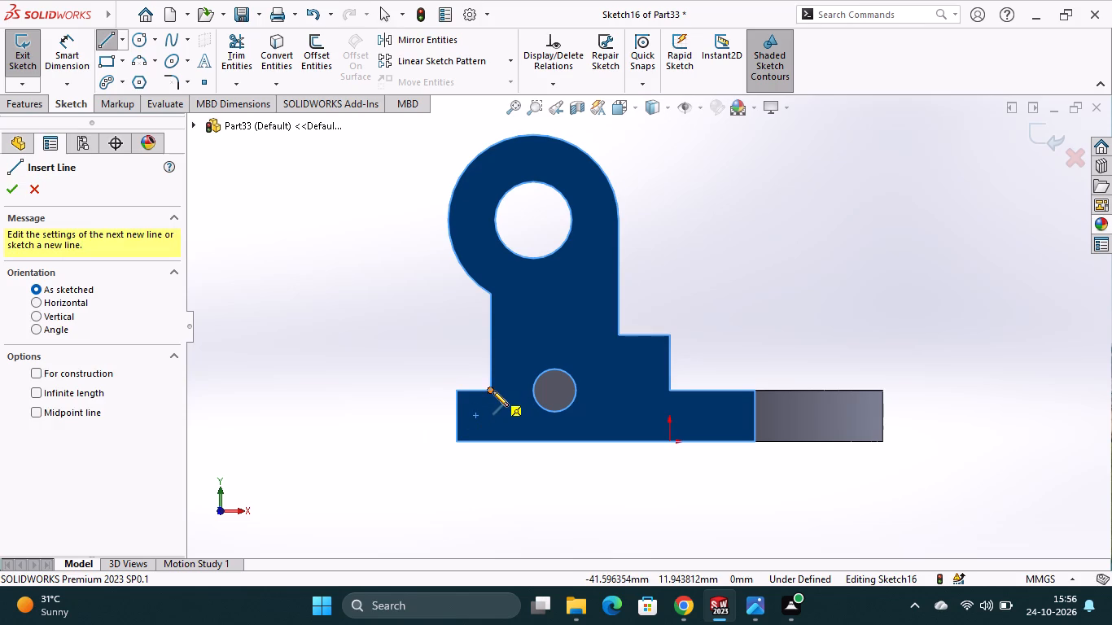
pyautogui.click(488, 421)
pyautogui.click(449, 420)
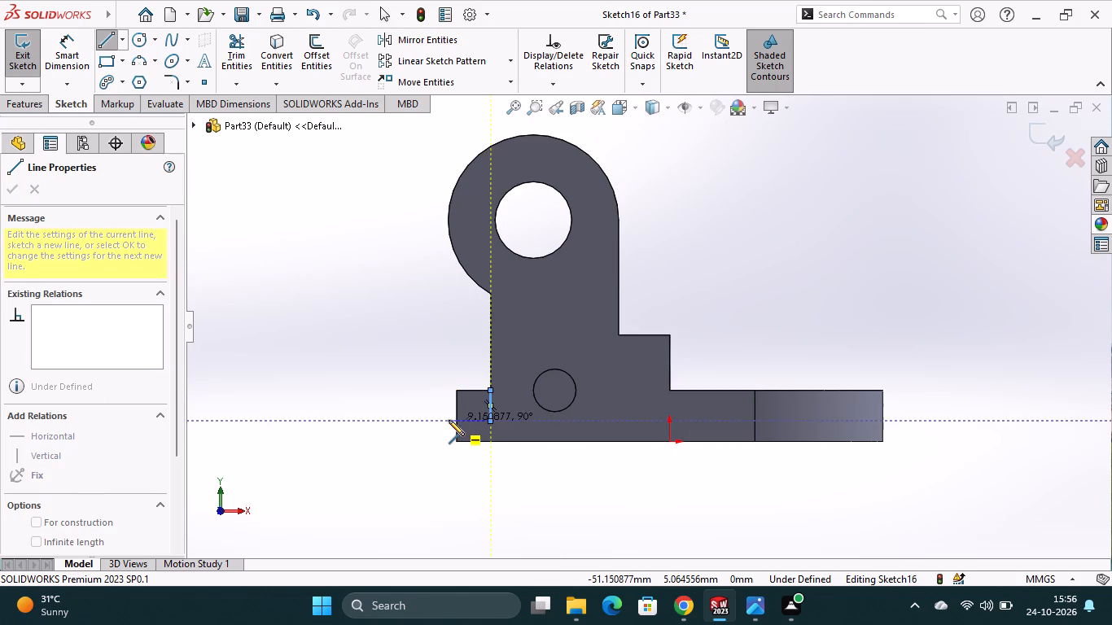
pyautogui.click(454, 389)
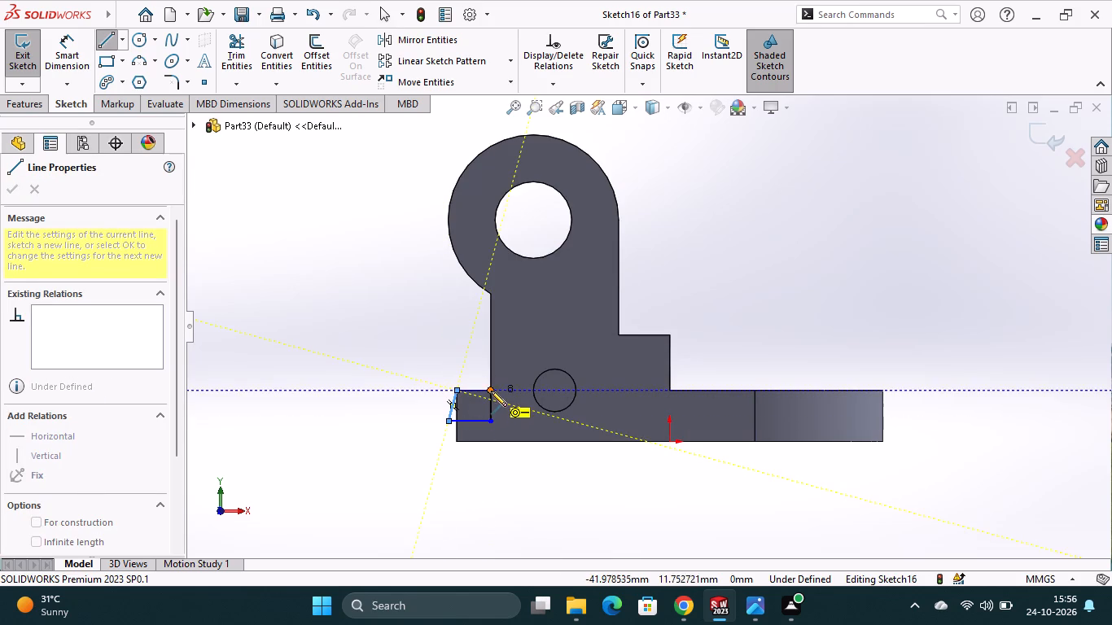
pyautogui.click(491, 391)
pyautogui.press('Escape')
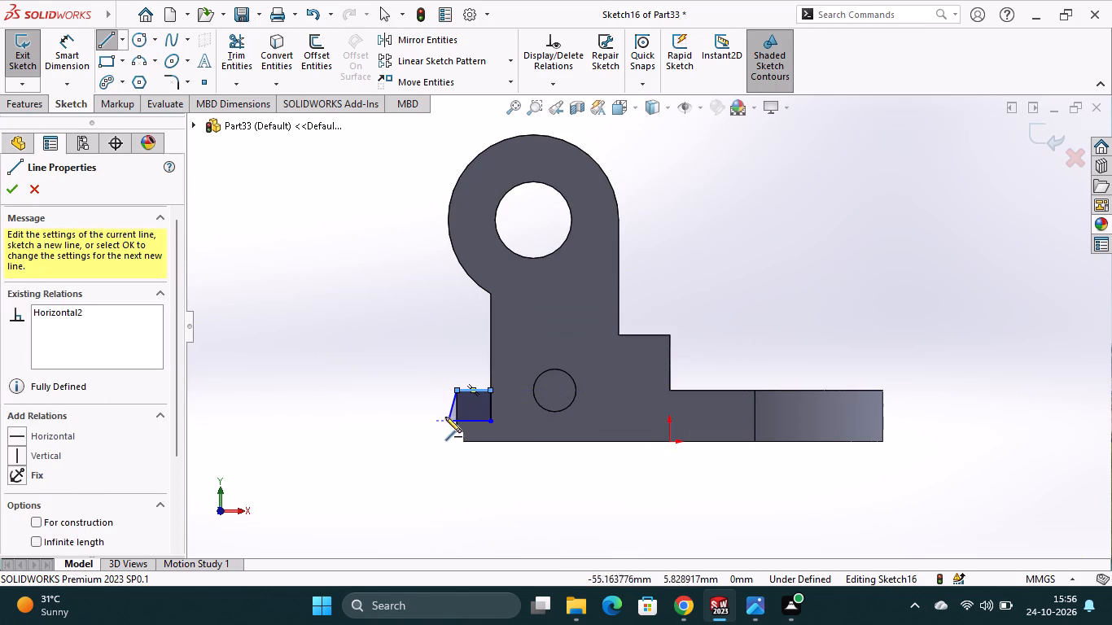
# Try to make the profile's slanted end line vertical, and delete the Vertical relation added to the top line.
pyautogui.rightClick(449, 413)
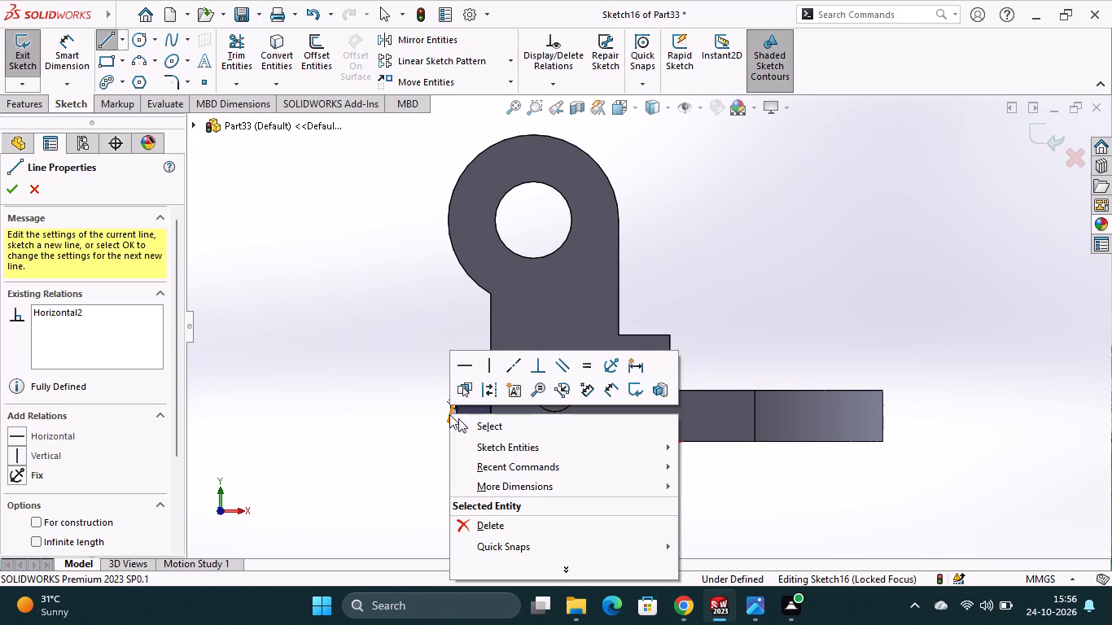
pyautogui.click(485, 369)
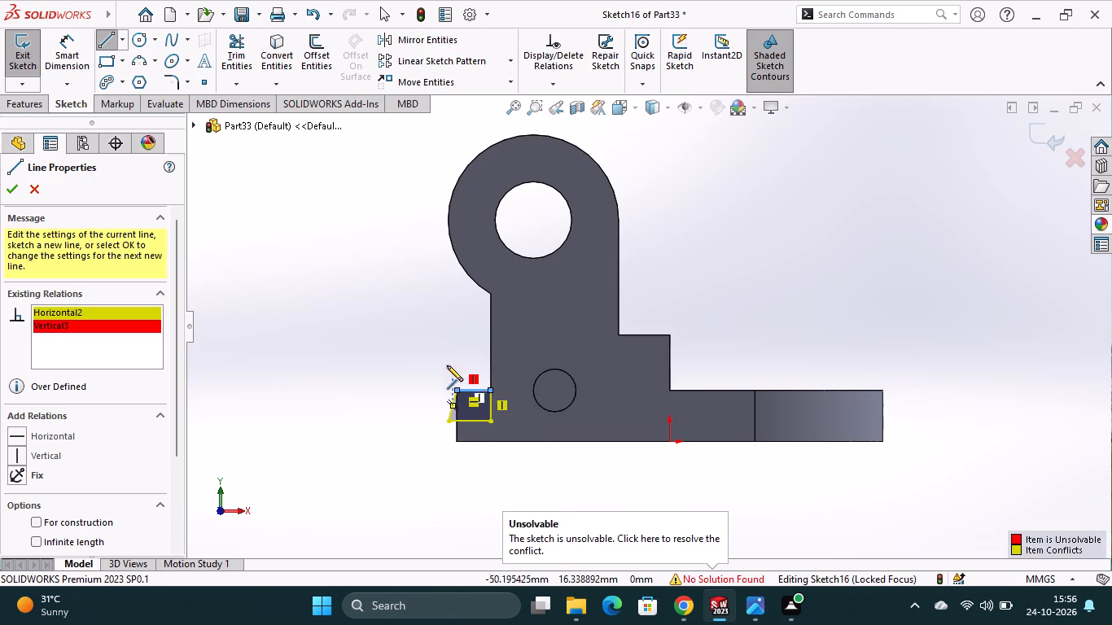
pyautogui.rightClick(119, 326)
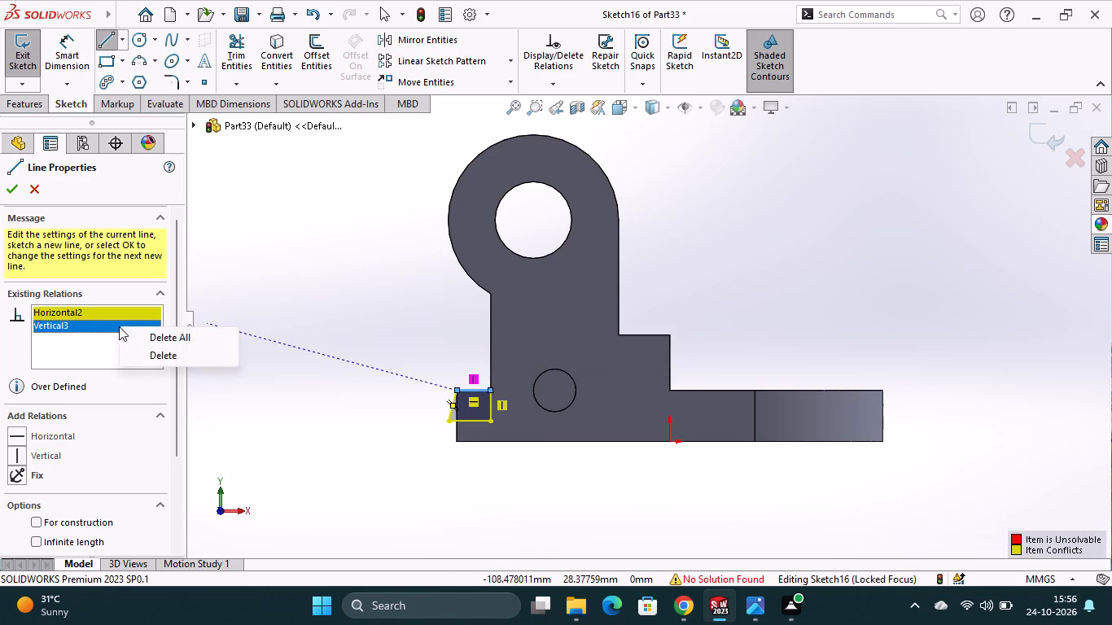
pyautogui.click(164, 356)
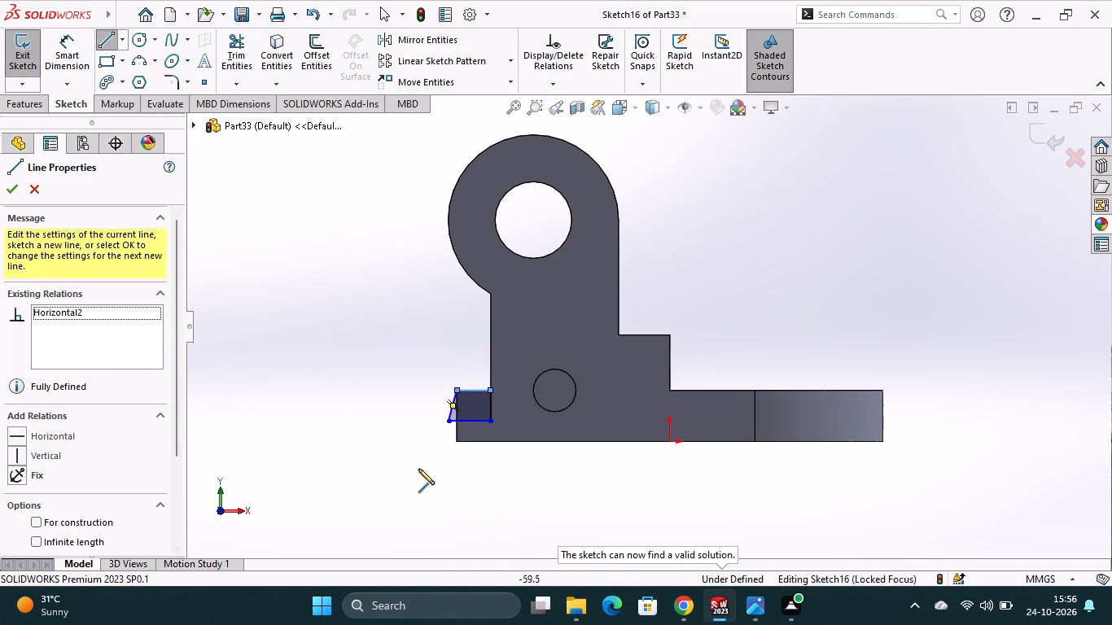
# Trim away the profile's bottom and slanted end lines, including stray segments, keeping the top line and the vertical line below the lug.
pyautogui.click(246, 56)
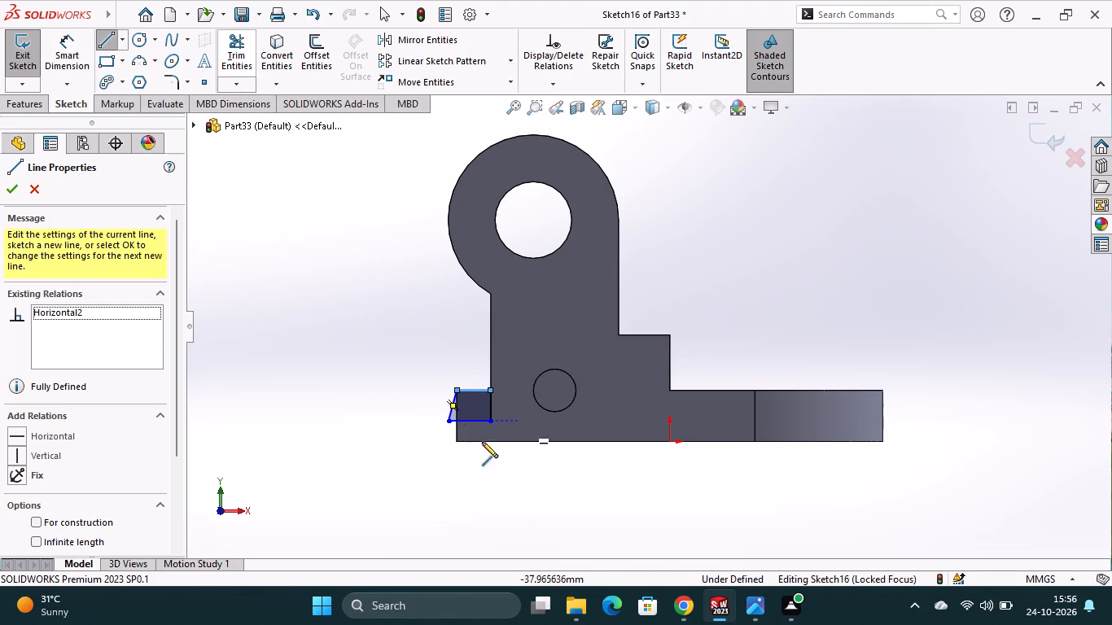
pyautogui.scroll(-4, 446, 440)
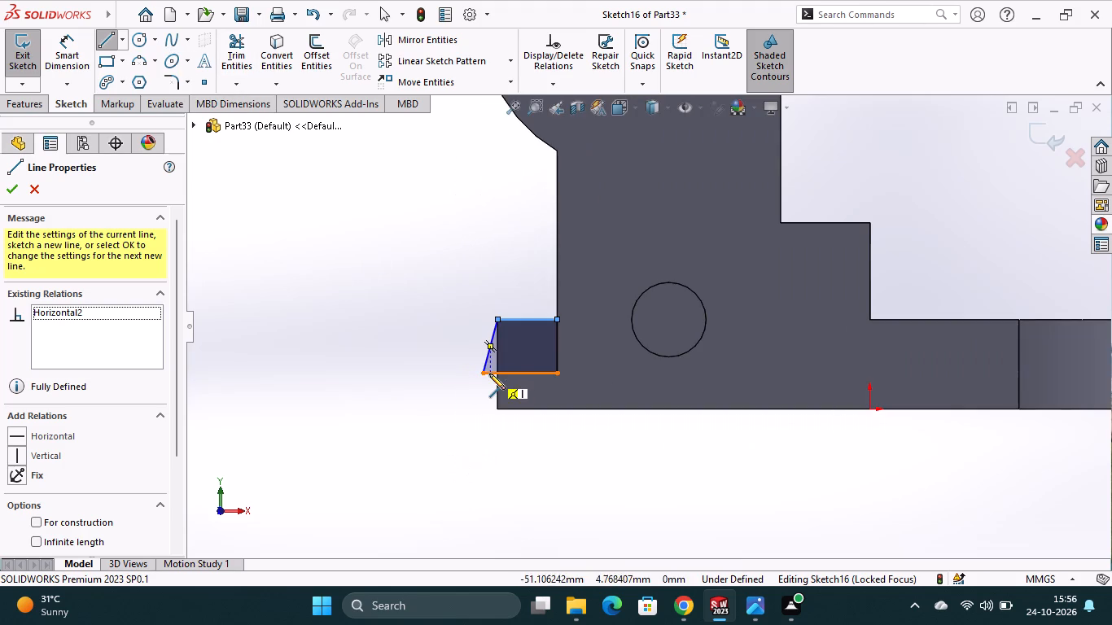
pyautogui.click(489, 374)
pyautogui.click(488, 361)
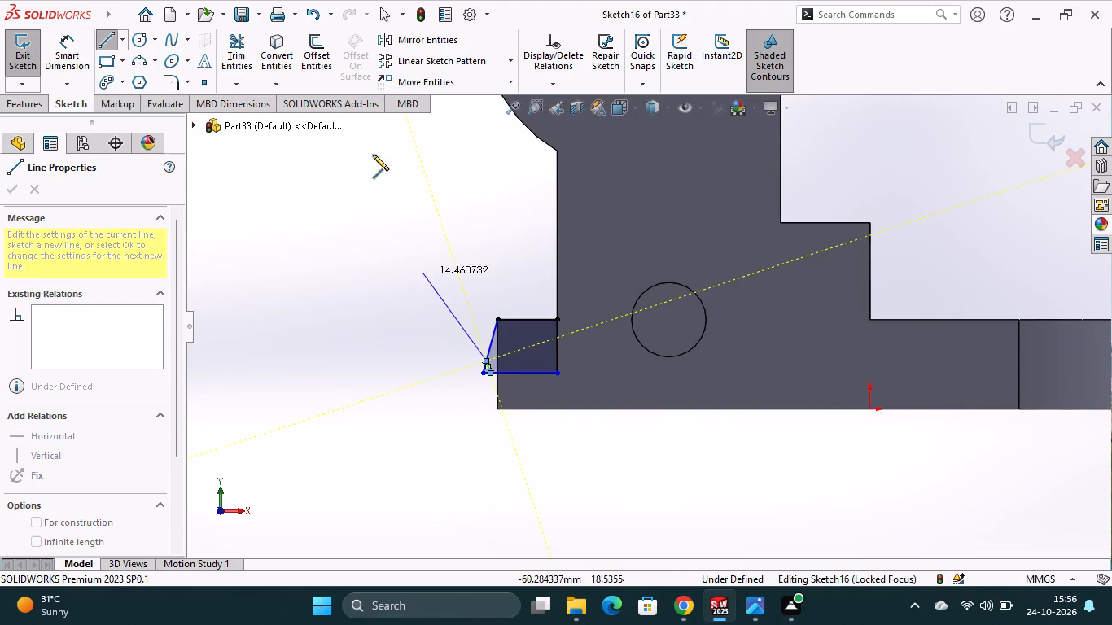
pyautogui.click(243, 64)
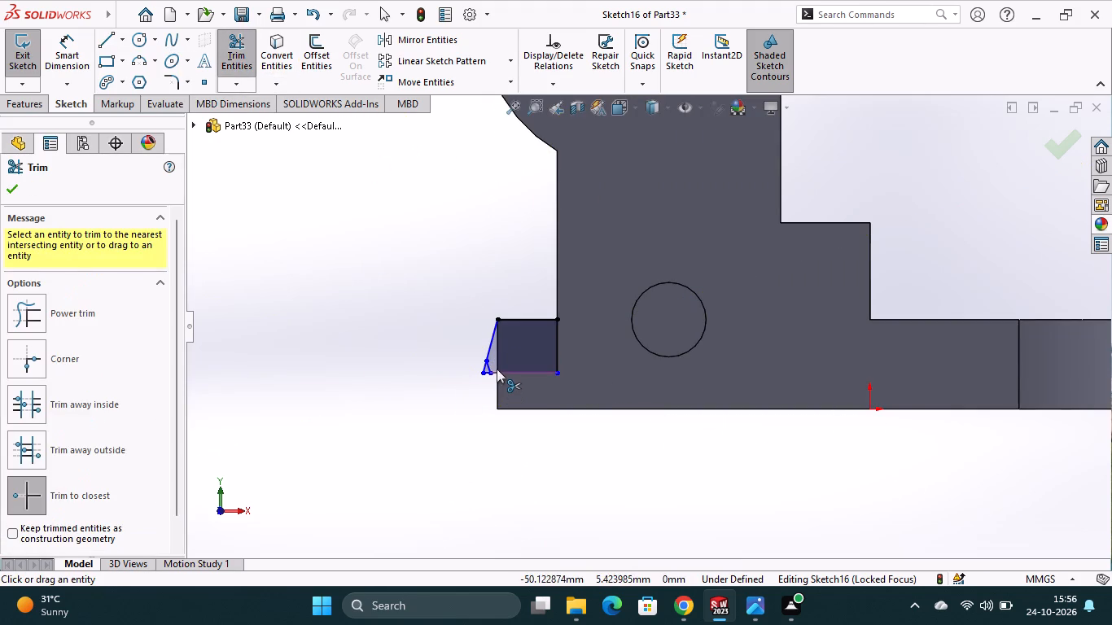
pyautogui.click(497, 369)
pyautogui.click(487, 375)
pyautogui.click(485, 366)
pyautogui.click(487, 367)
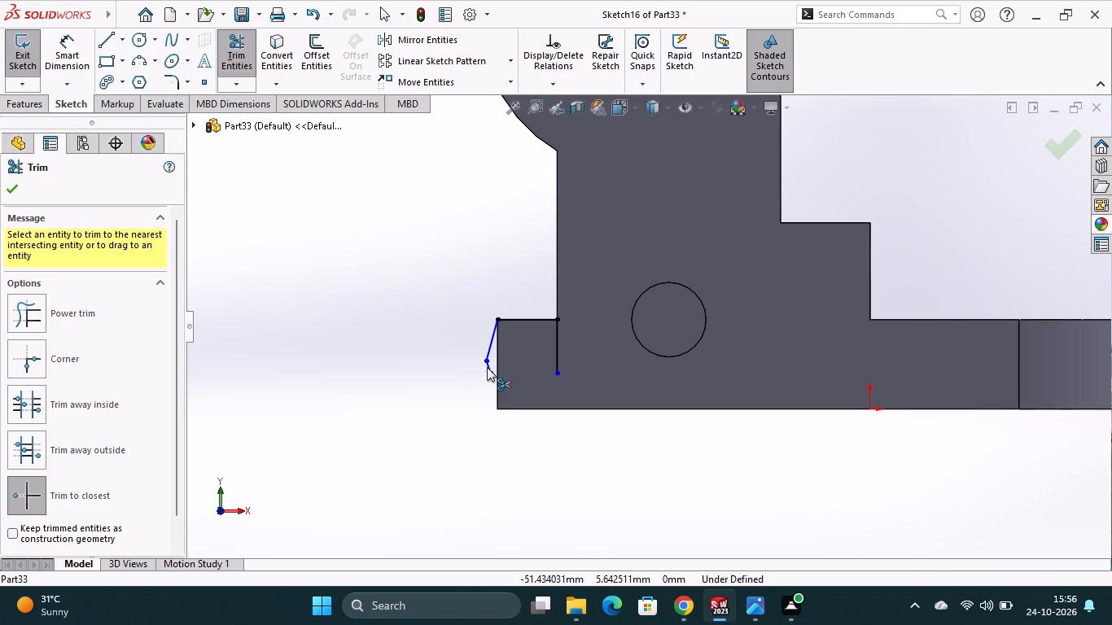
pyautogui.click(491, 346)
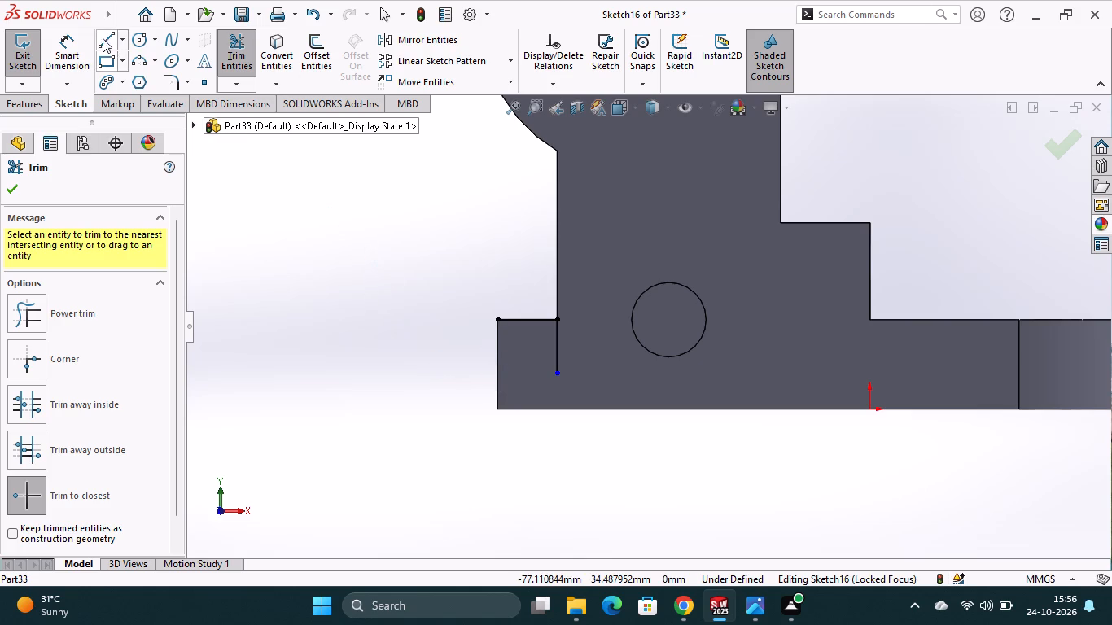
# Draw a horizontal bottom line and a vertical end line to close the rectangle, about 8 mm wide and 7 mm high.
pyautogui.click(100, 37)
pyautogui.click(558, 374)
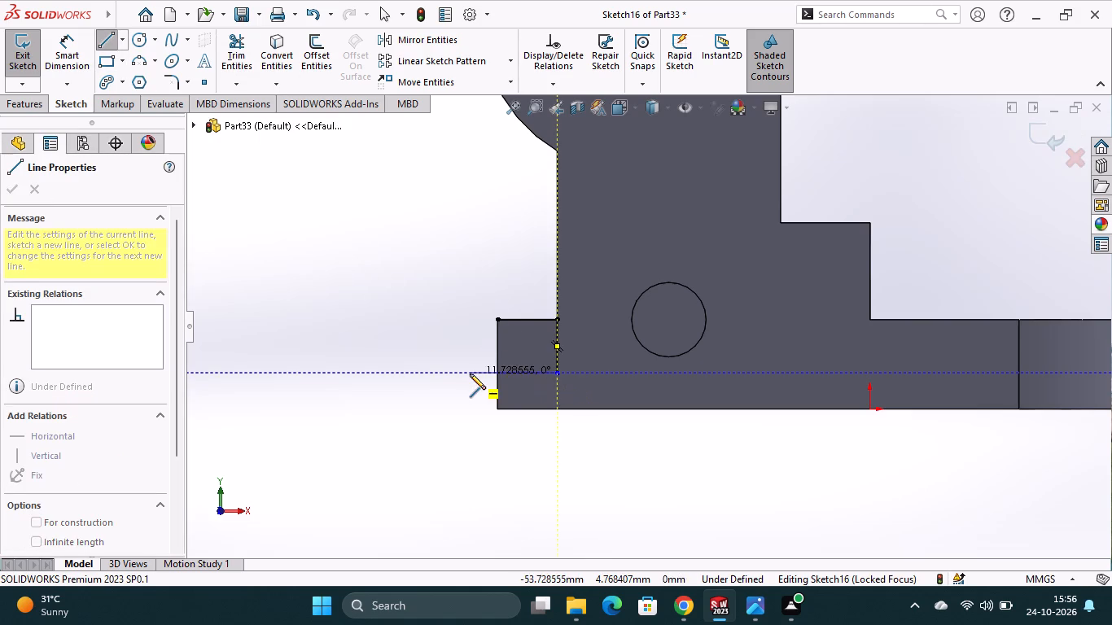
pyautogui.click(497, 374)
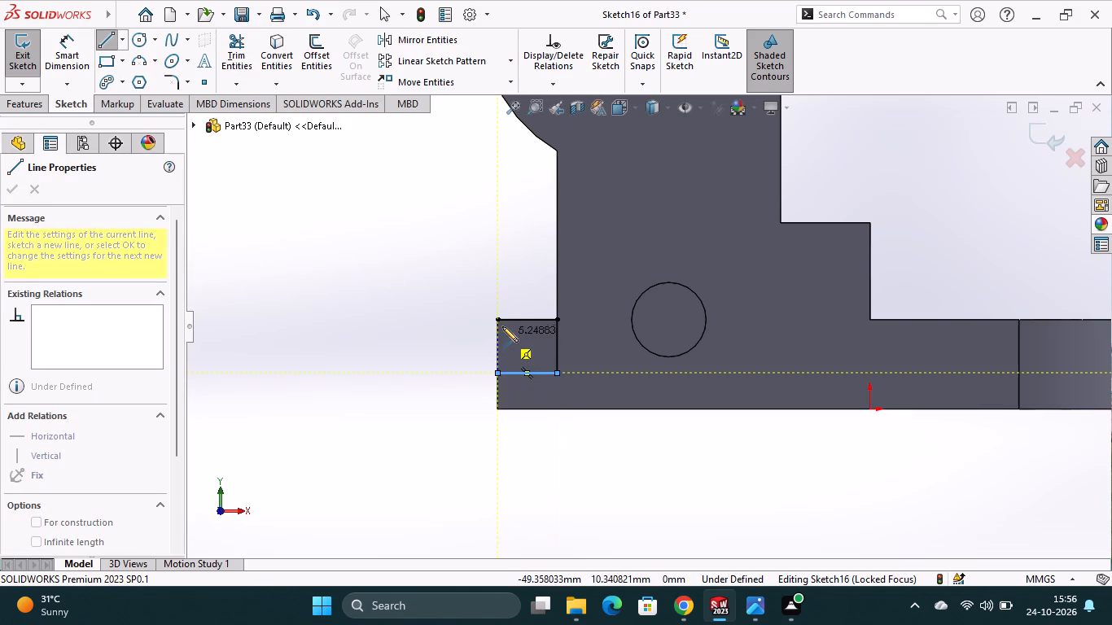
pyautogui.click(501, 318)
pyautogui.press('Escape')
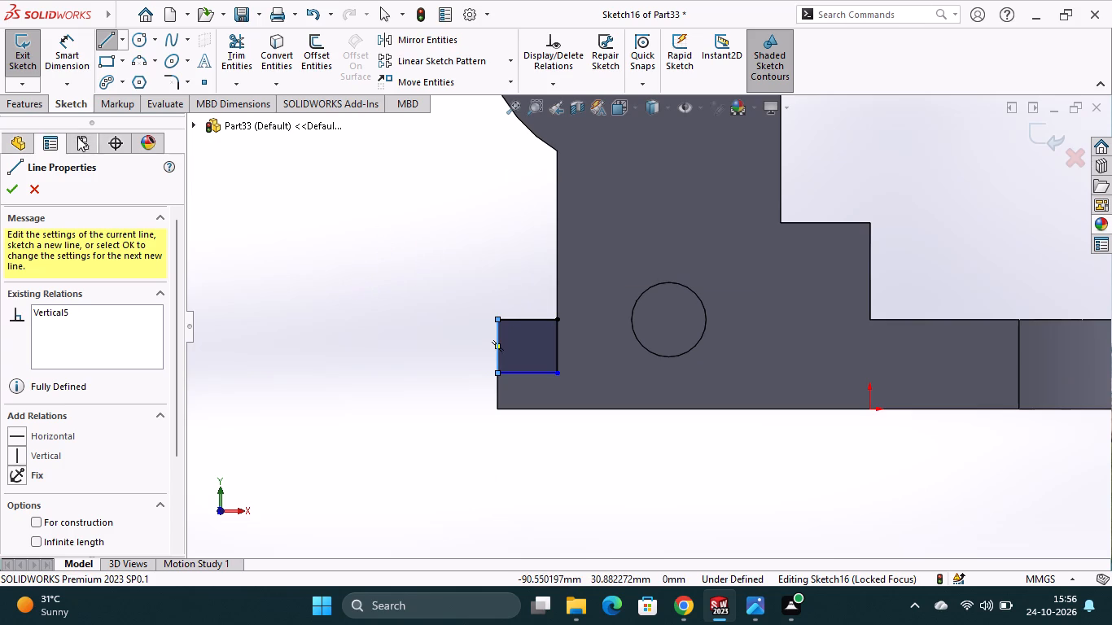
# Dimension the rectangular profile's width, and set its height to 6 mm.
pyautogui.click(81, 60)
pyautogui.click(520, 316)
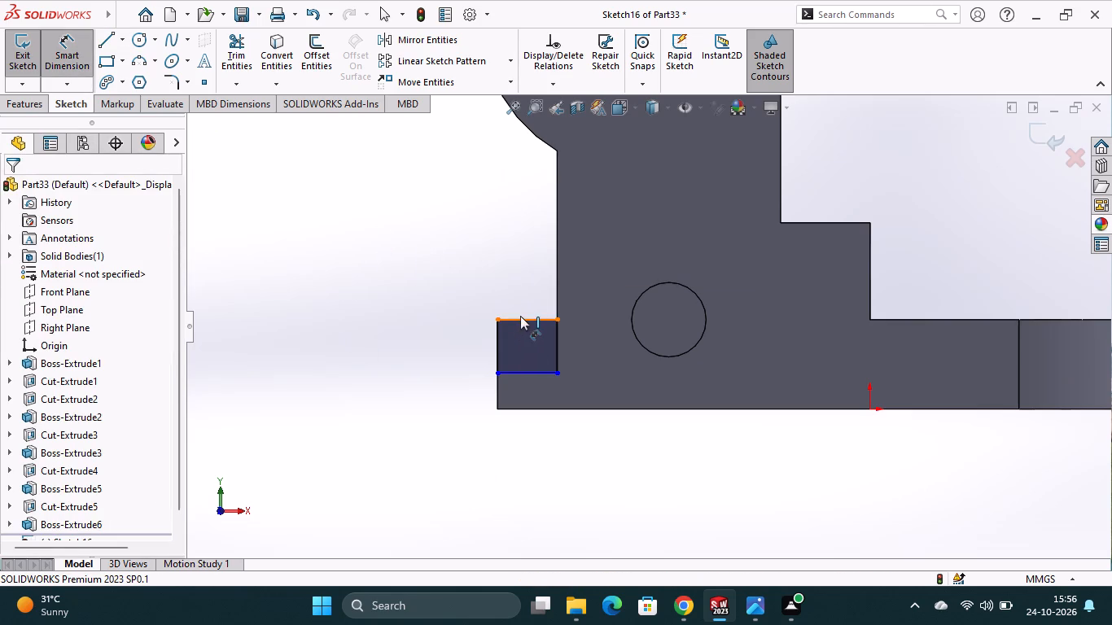
pyautogui.click(532, 286)
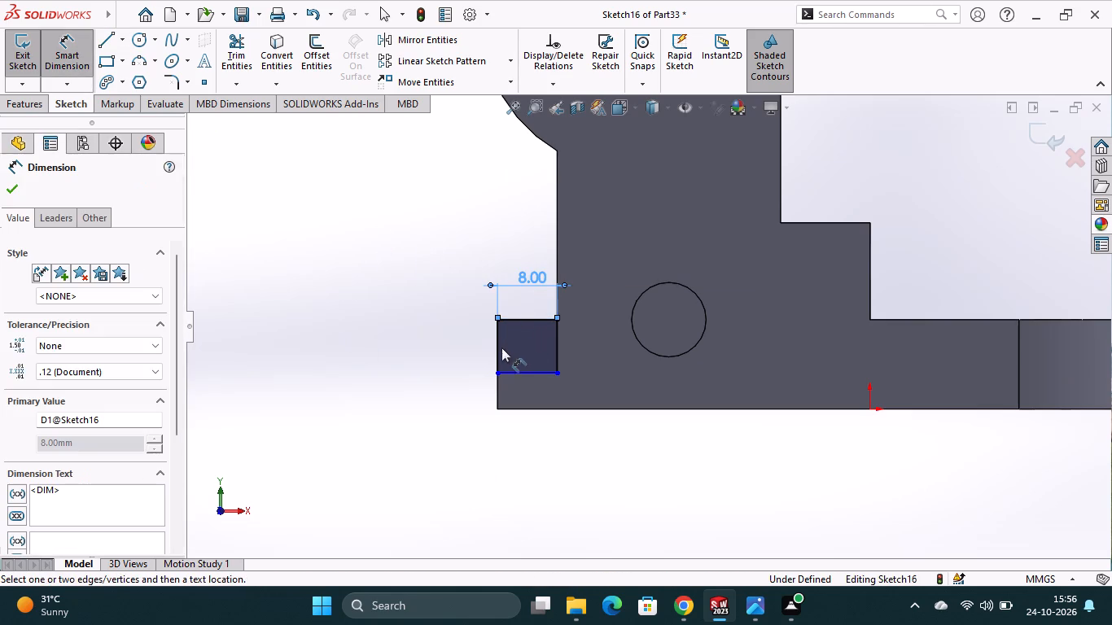
pyautogui.click(497, 351)
pyautogui.click(472, 352)
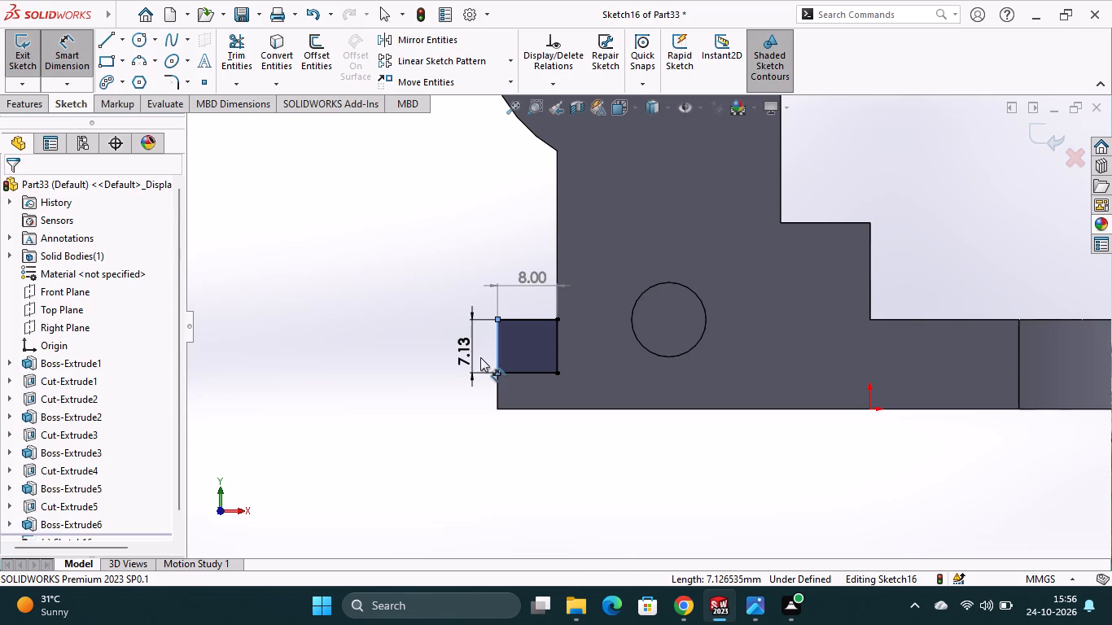
pyautogui.press('6')
pyautogui.press('Return')
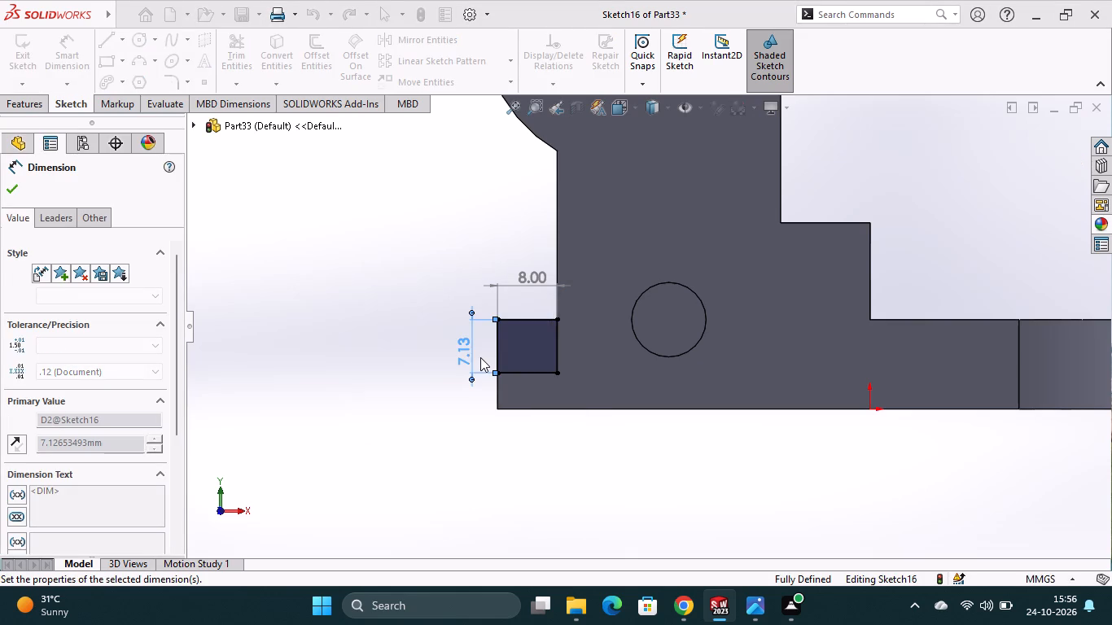
# Cut-extrude the rectangular profile Through All across the bracket's straight end.
pyautogui.click(32, 111)
pyautogui.click(239, 73)
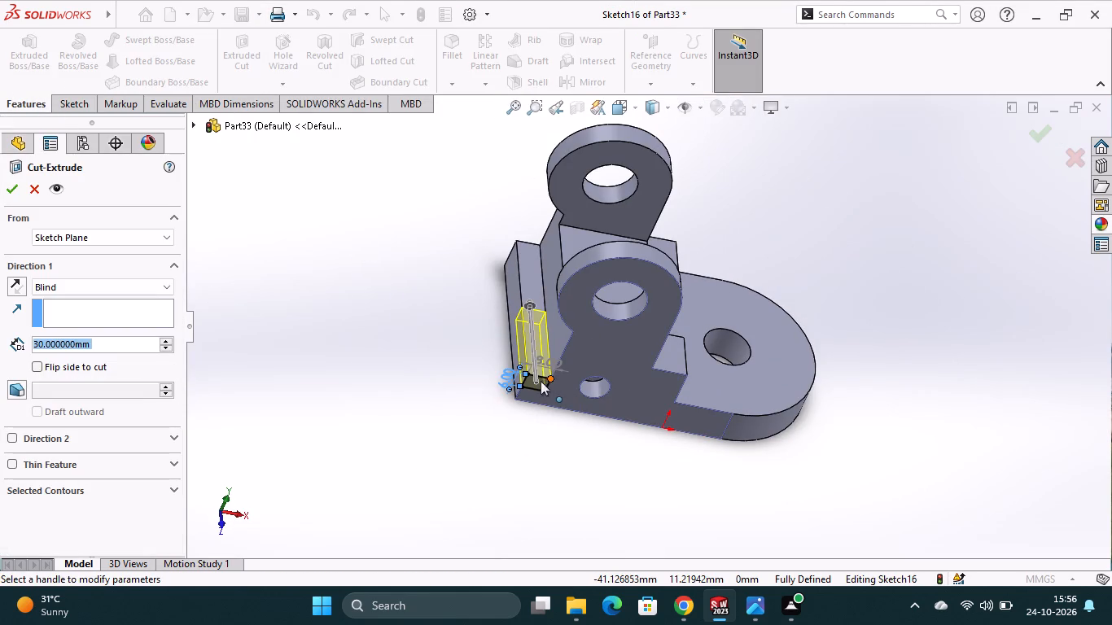
pyautogui.click(101, 282)
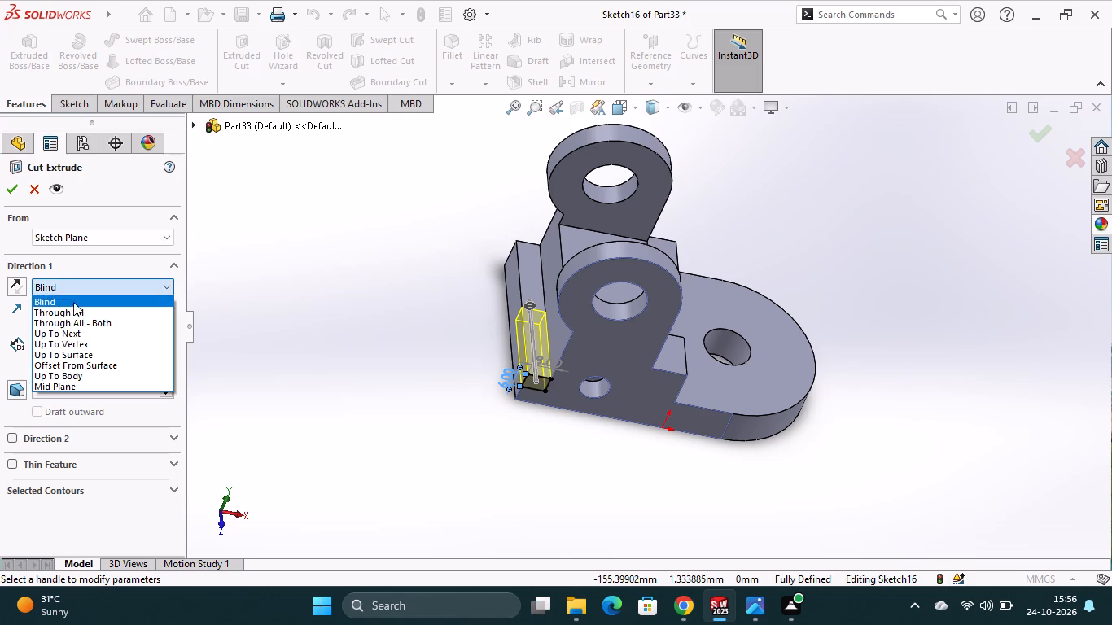
pyautogui.click(71, 304)
pyautogui.click(97, 291)
pyautogui.click(94, 313)
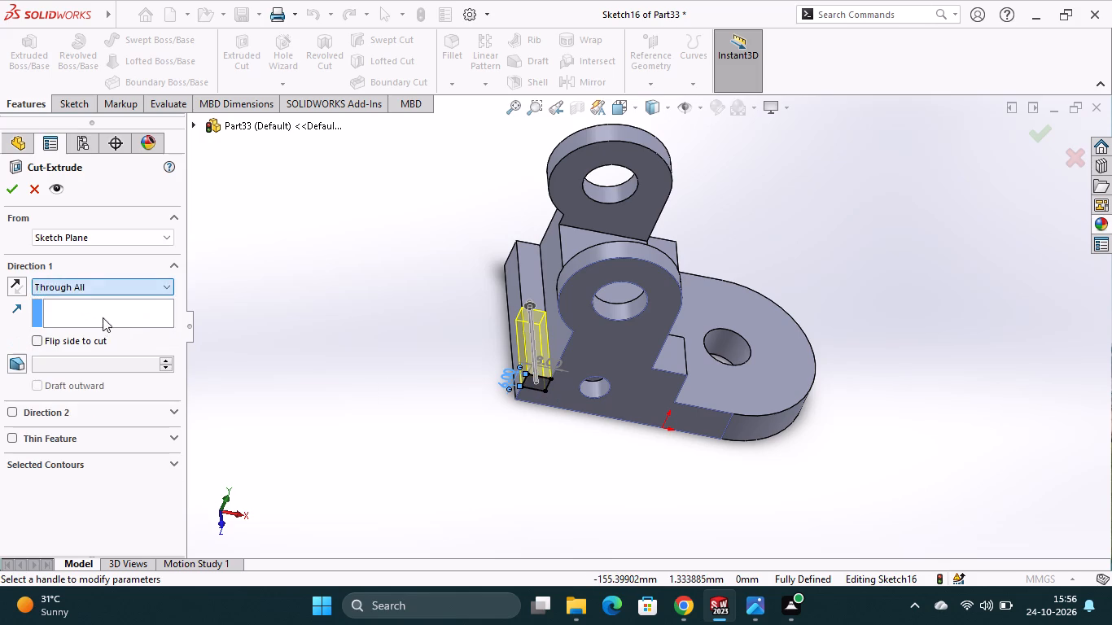
pyautogui.click(14, 185)
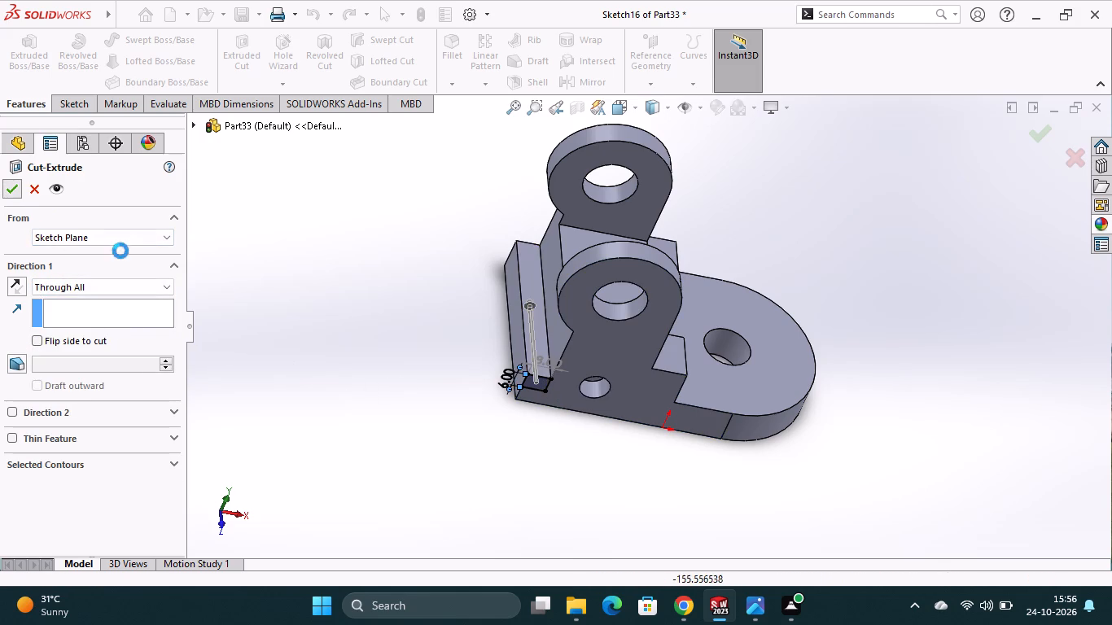
pyautogui.click(401, 407)
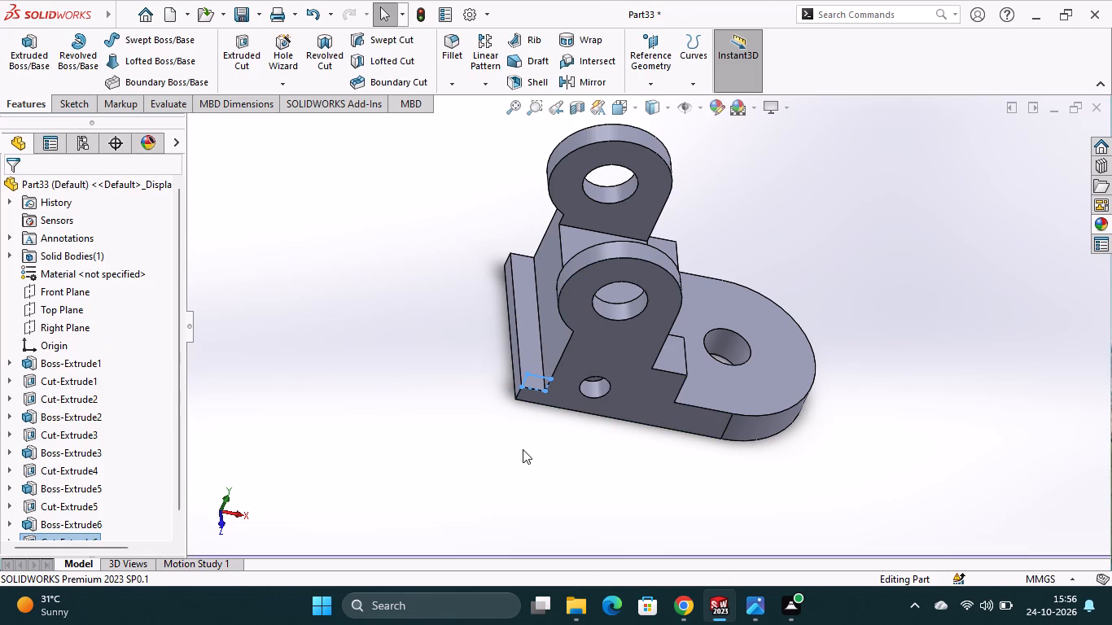
# Sketch a corner rectangle about 40 mm wide and 6 mm high on the straight end face, spanning its top and bottom edges.
pyautogui.moveTo(523, 449); pyautogui.dragTo(497, 396, button='middle')
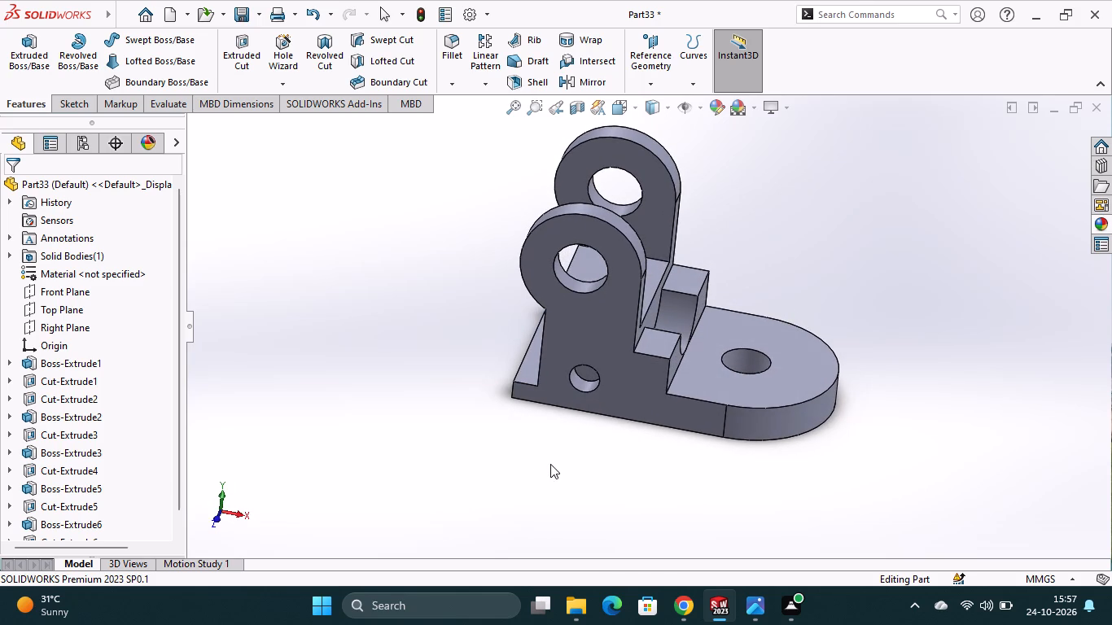
pyautogui.moveTo(626, 474); pyautogui.dragTo(721, 508, button='middle')
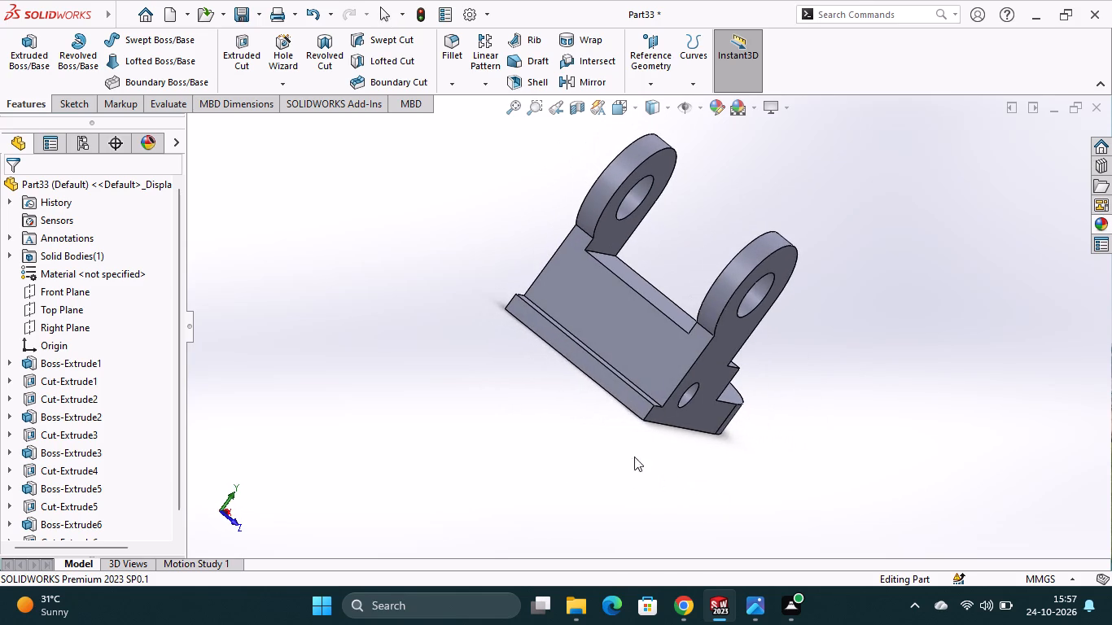
pyautogui.click(616, 390)
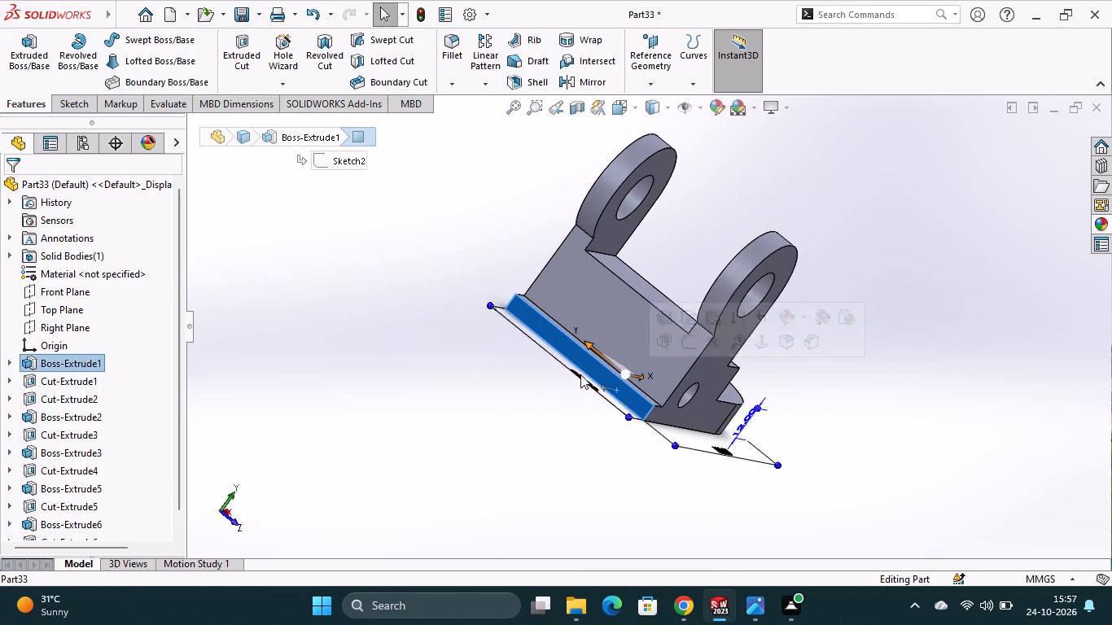
pyautogui.click(690, 337)
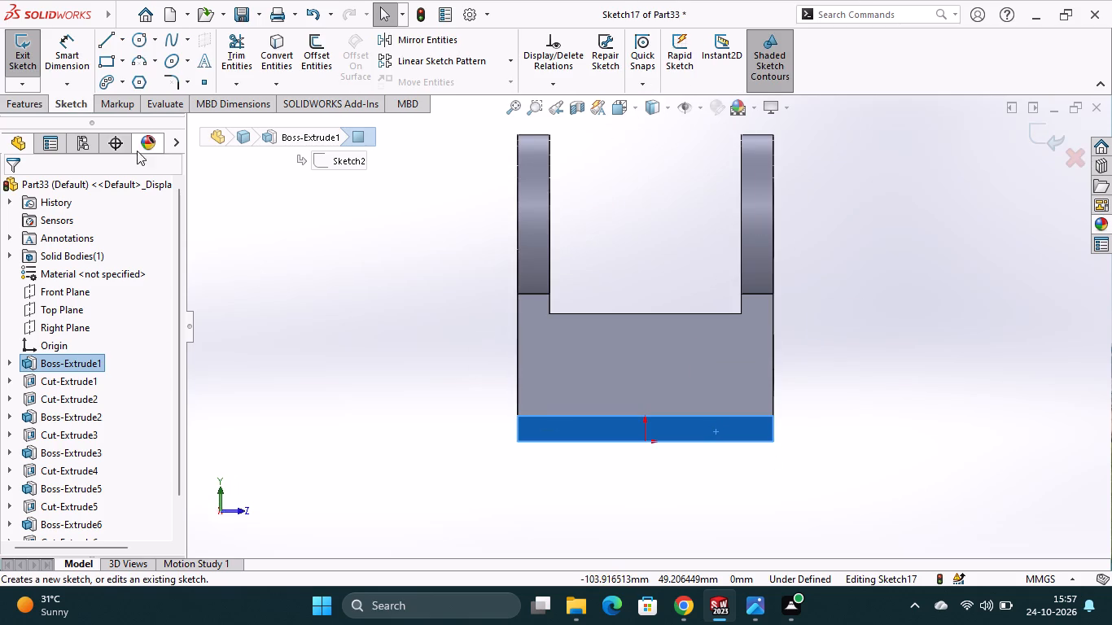
pyautogui.click(108, 61)
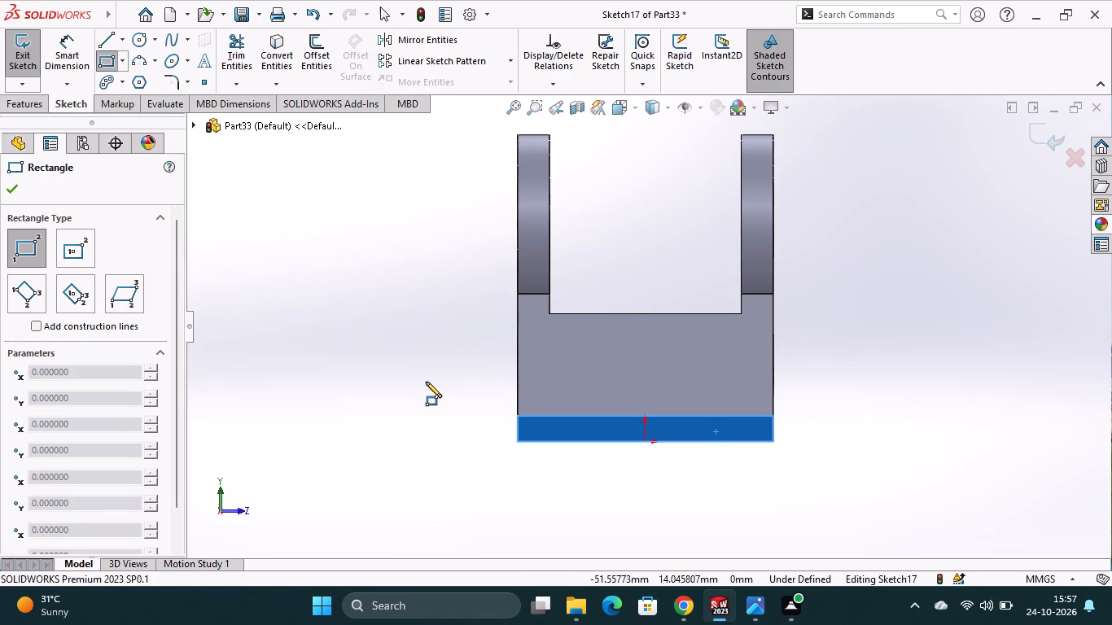
pyautogui.click(562, 417)
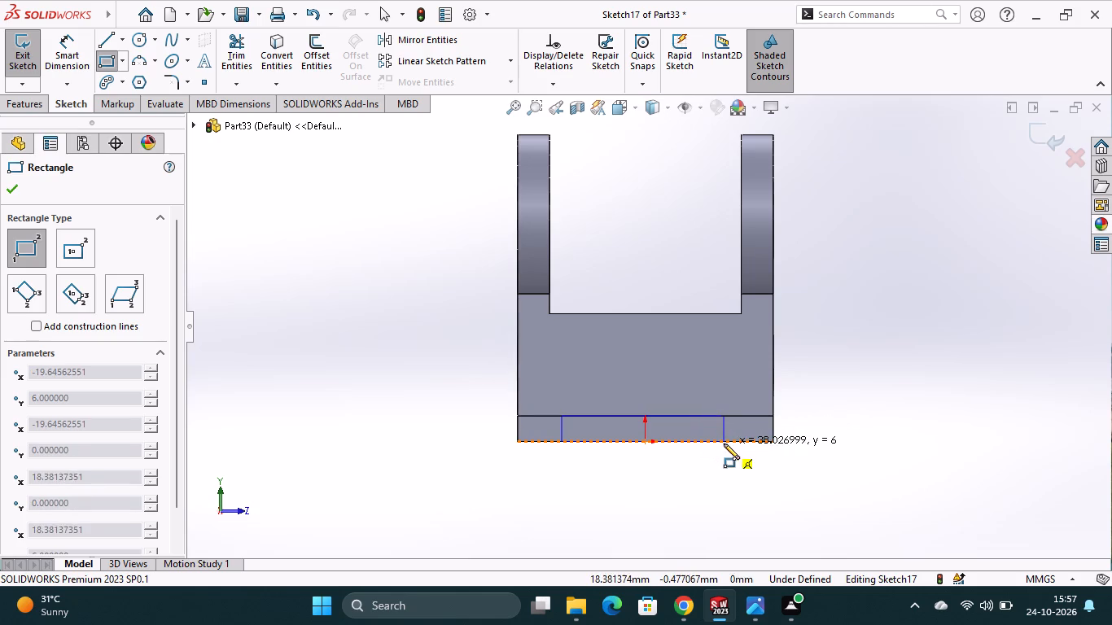
pyautogui.click(730, 443)
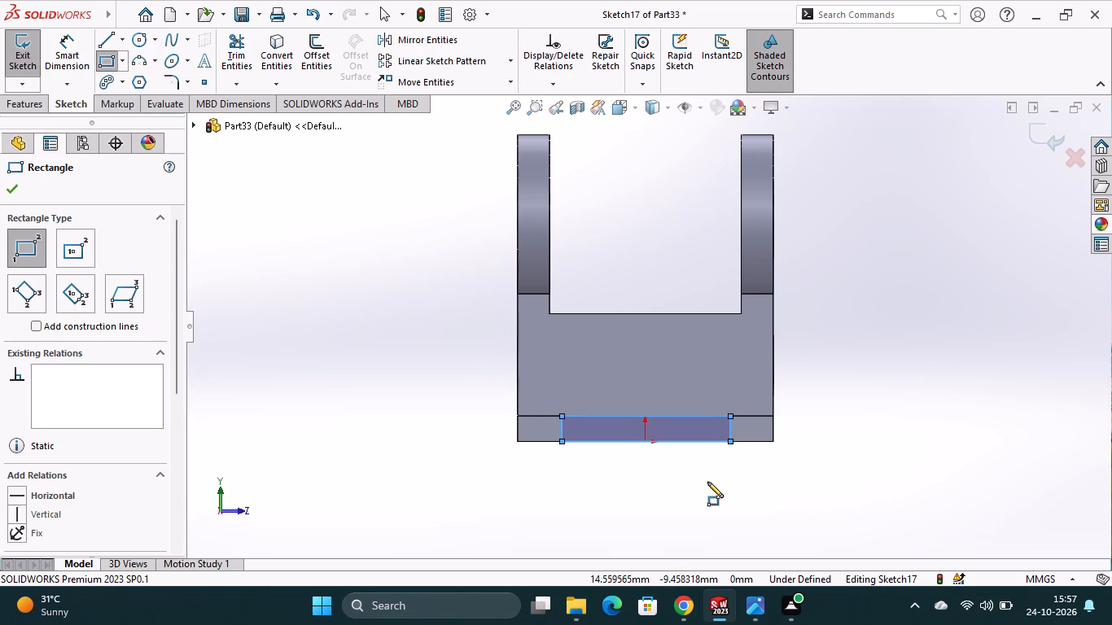
pyautogui.press('Escape')
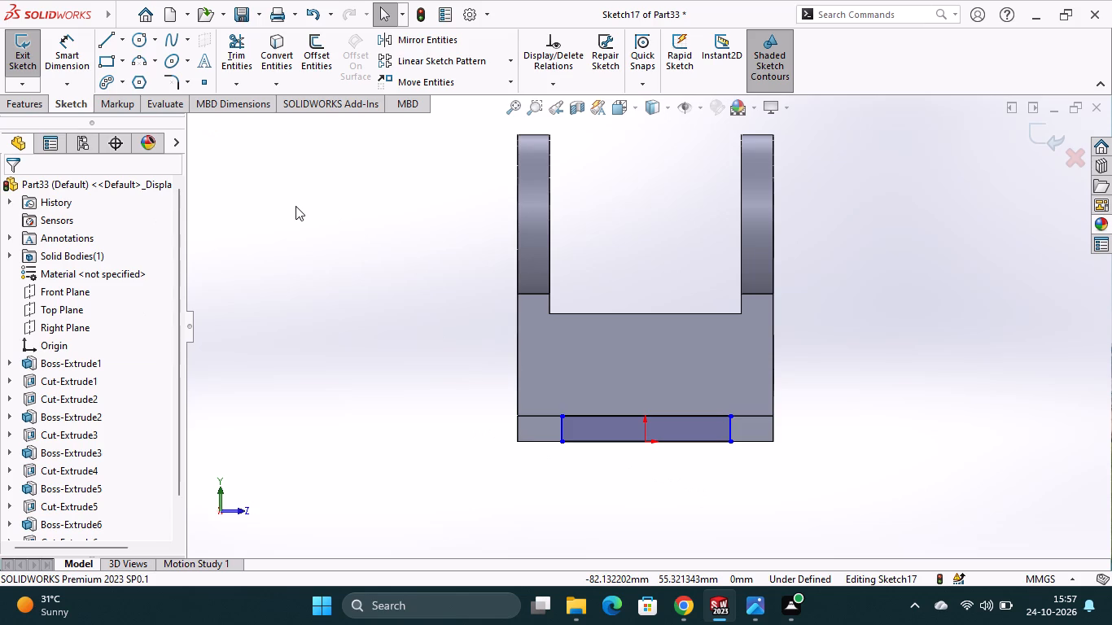
# Set the rectangle's bottom corner 20 mm from the origin and its width to 40 mm, and dimension its height.
pyautogui.click(72, 55)
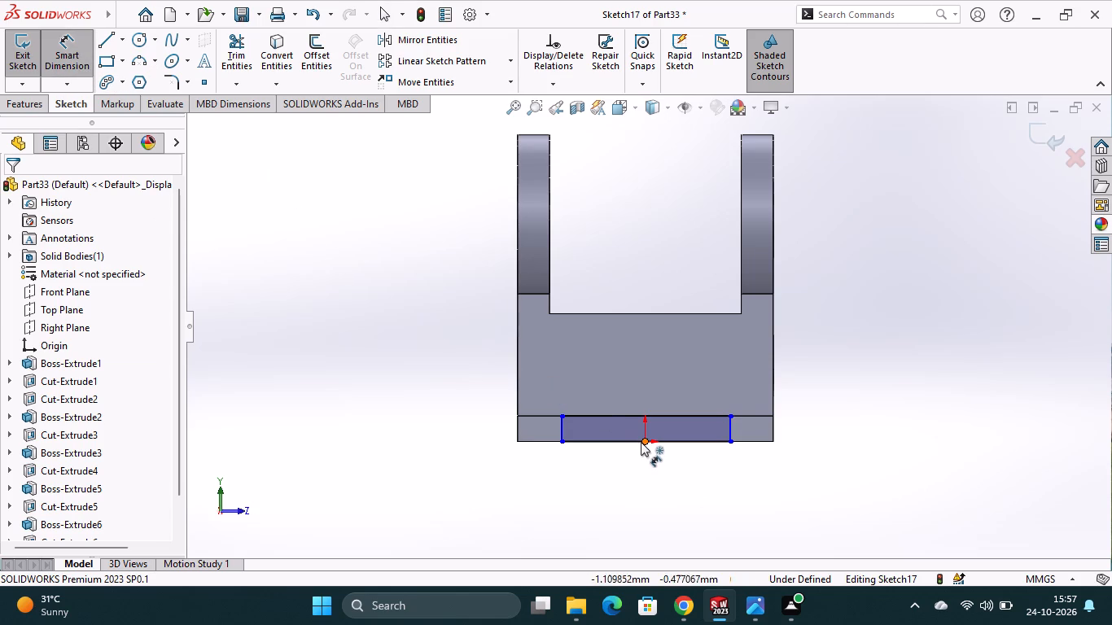
pyautogui.click(642, 440)
pyautogui.click(564, 442)
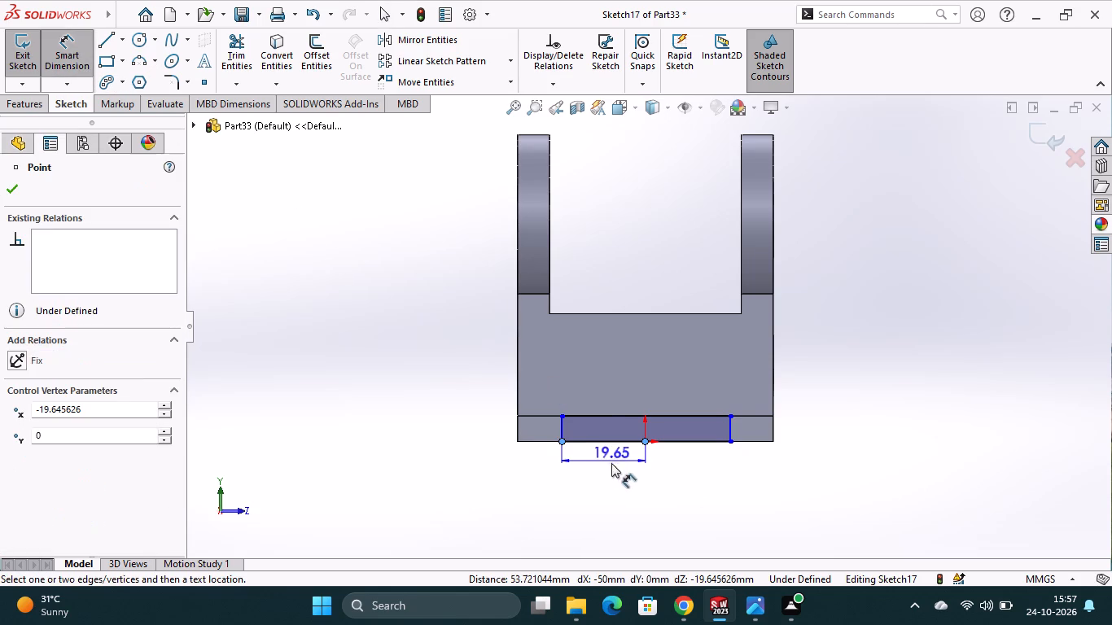
pyautogui.click(611, 463)
pyautogui.write('20')
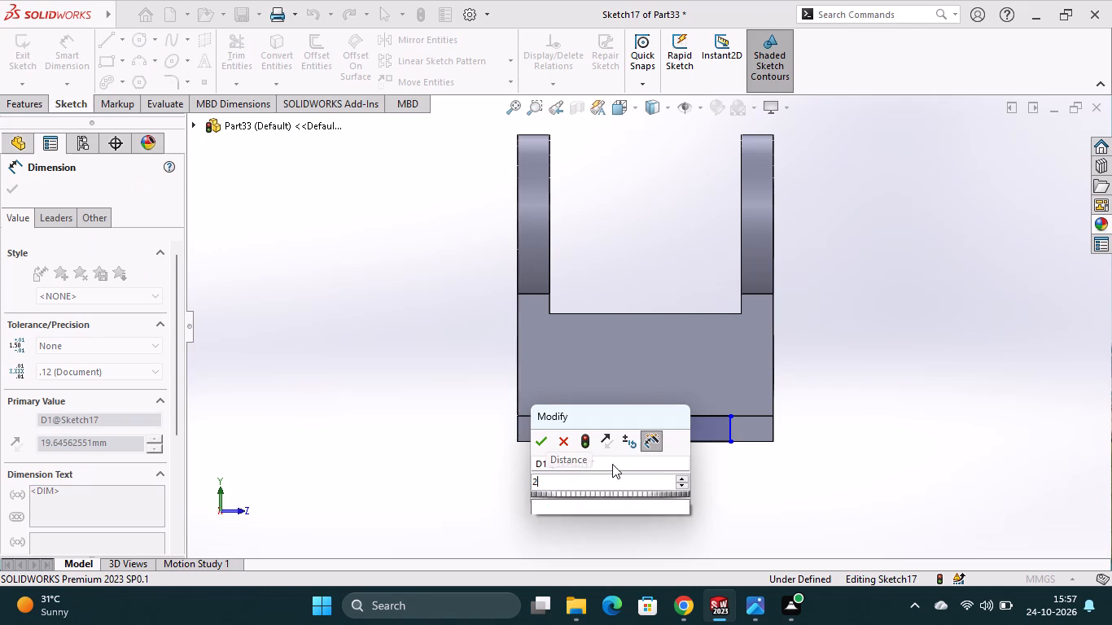
pyautogui.press('Return')
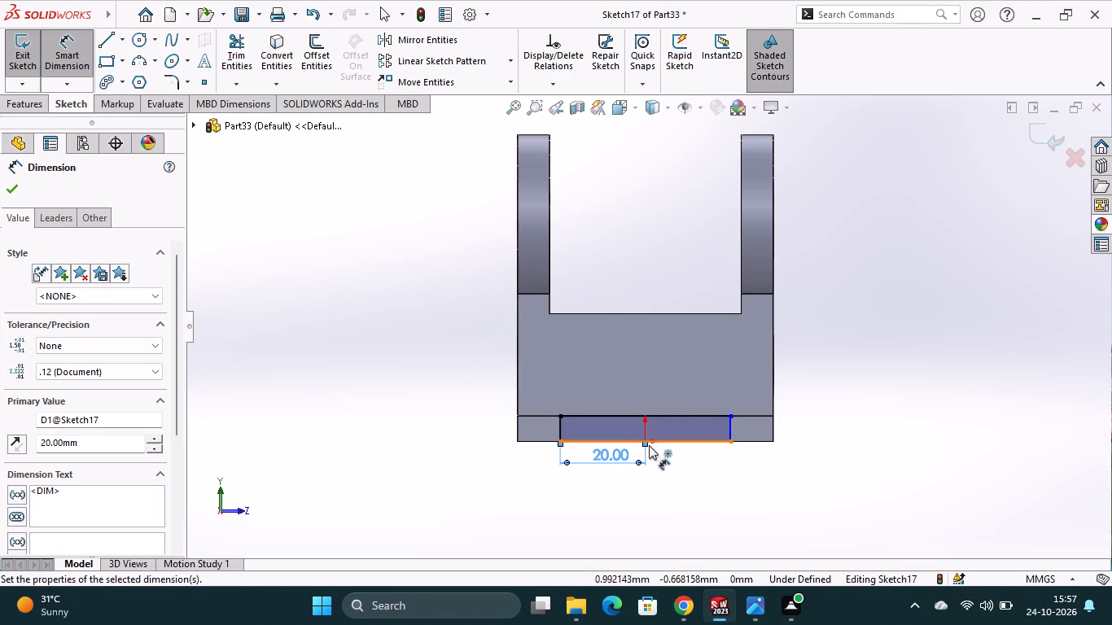
pyautogui.click(729, 445)
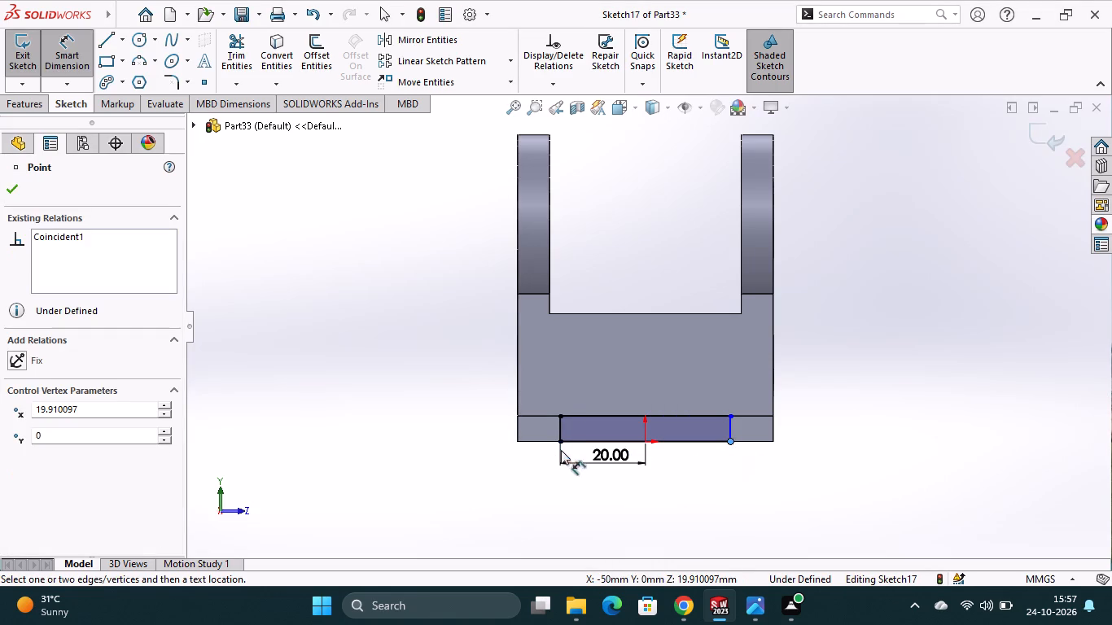
pyautogui.click(561, 443)
pyautogui.click(638, 483)
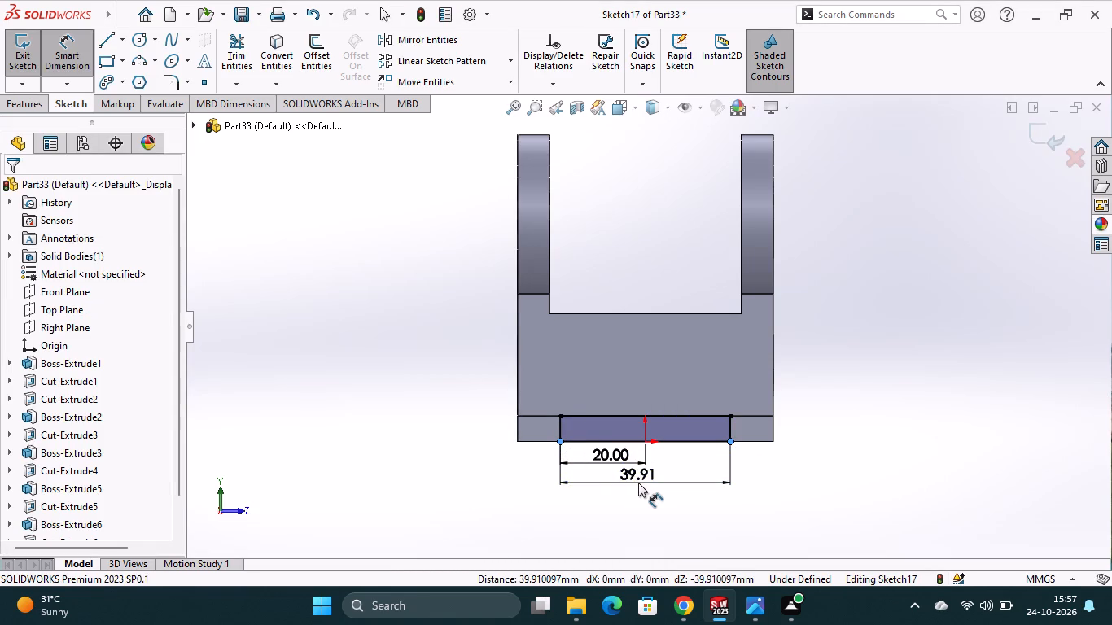
pyautogui.write('40')
pyautogui.press('Return')
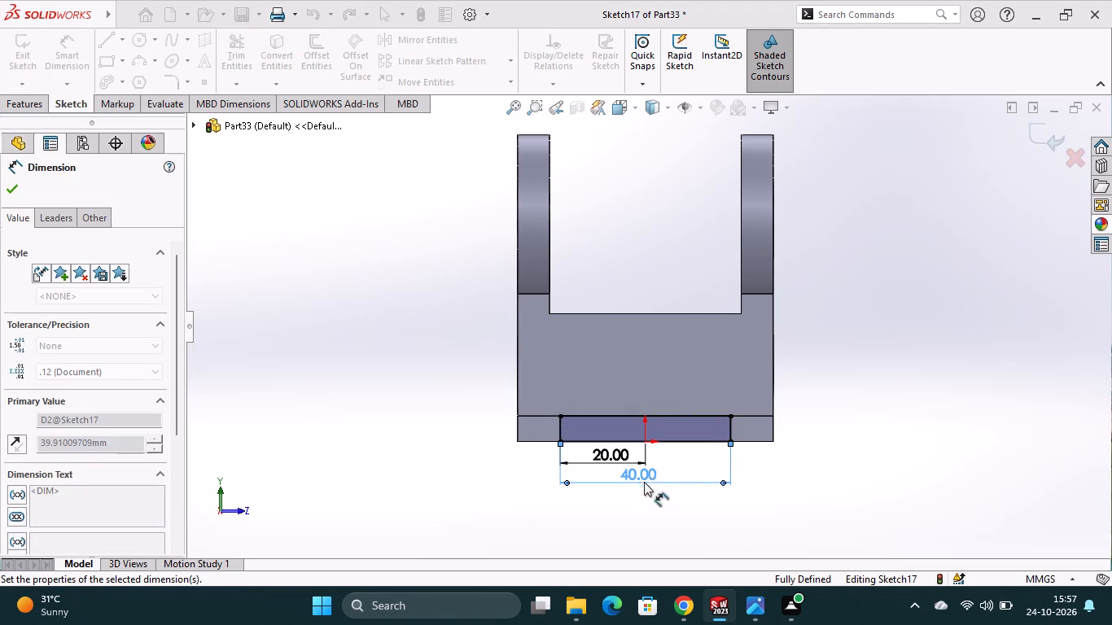
pyautogui.click(733, 428)
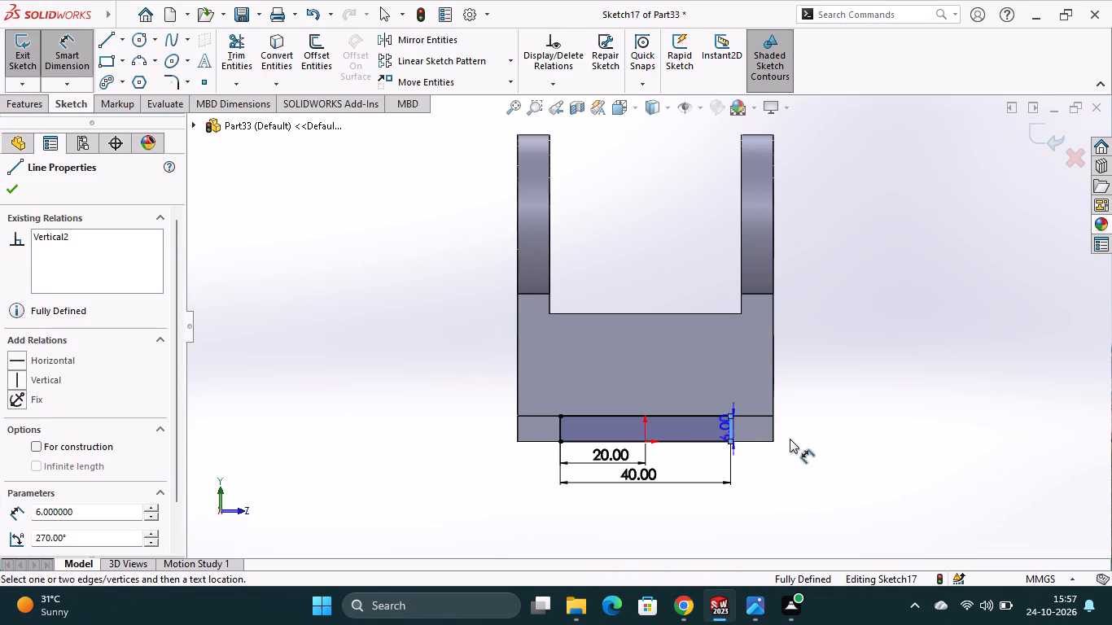
pyautogui.click(801, 436)
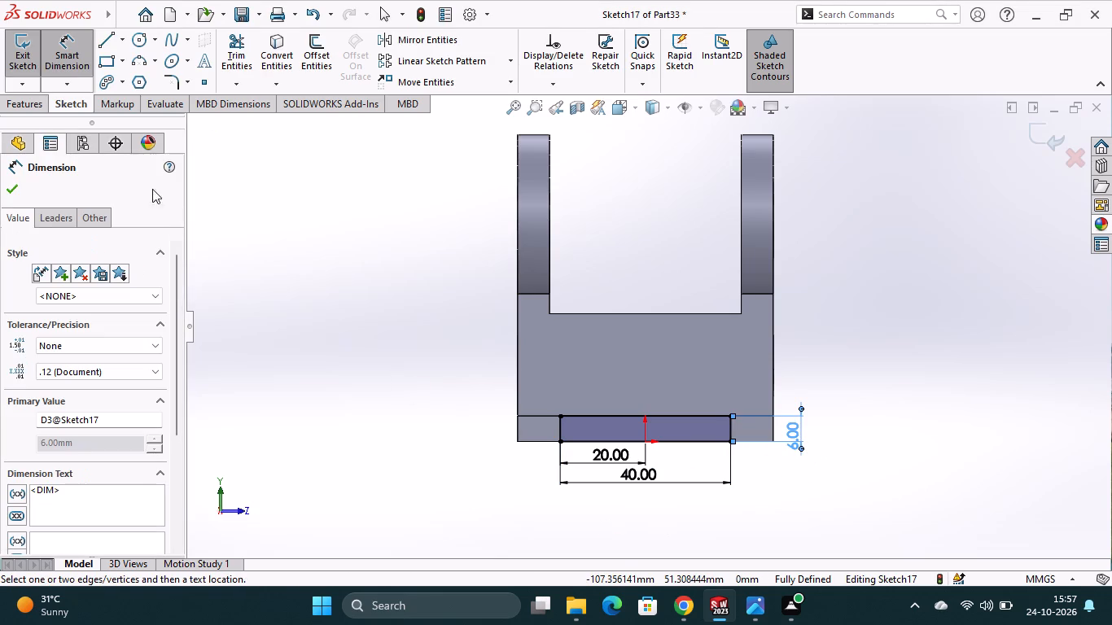
# Start an extruded cut of the 40 mm wide rectangle from a 50 mm offset.
pyautogui.click(35, 106)
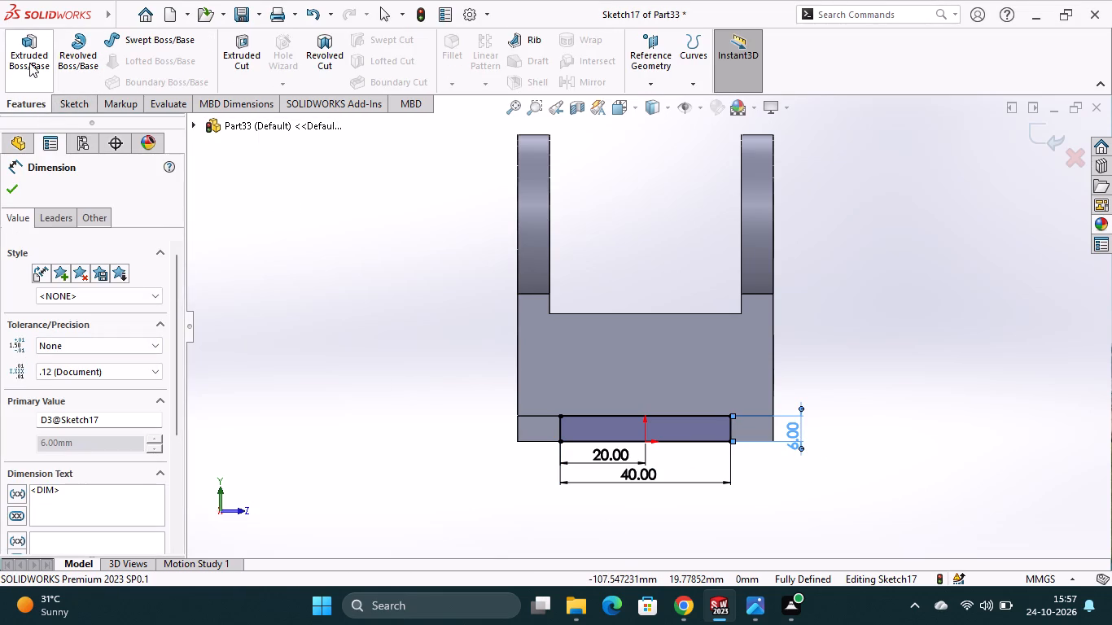
pyautogui.click(239, 63)
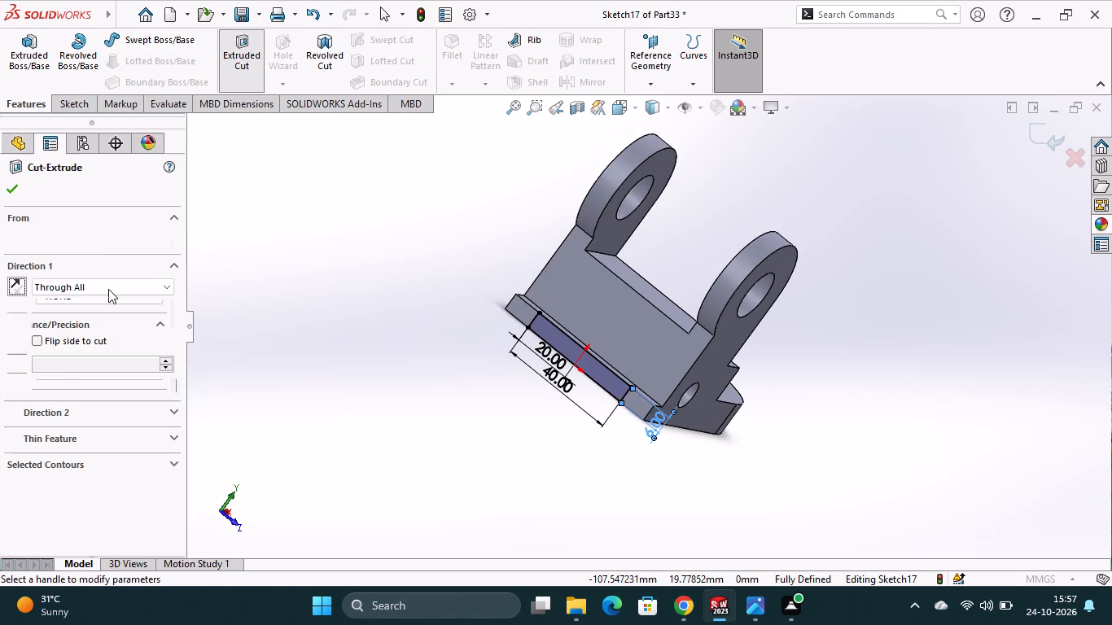
pyautogui.click(134, 236)
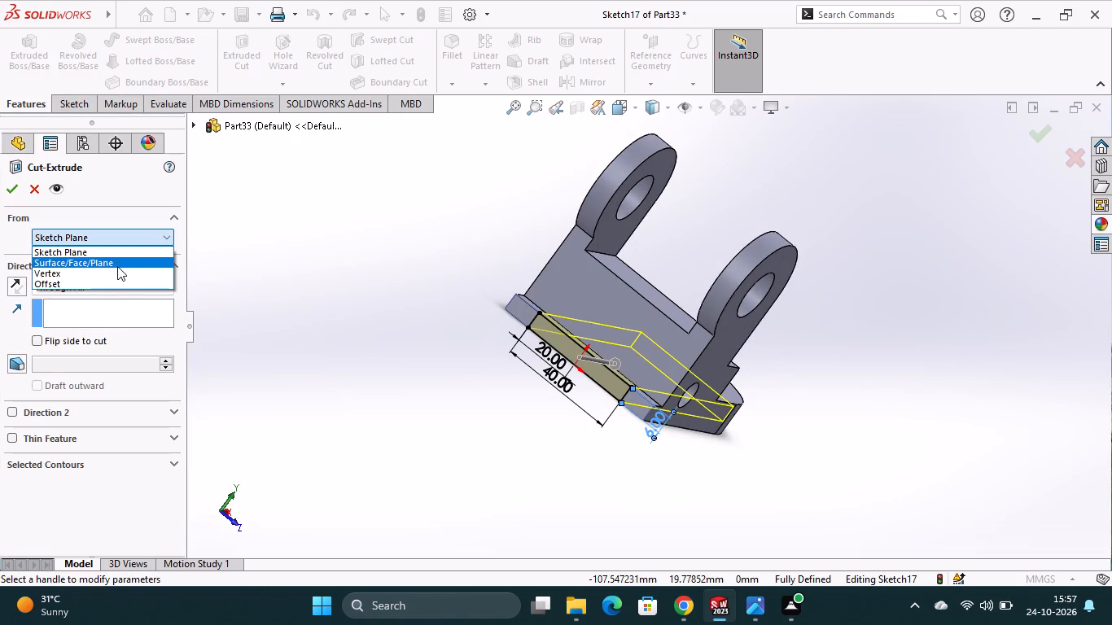
pyautogui.click(115, 284)
pyautogui.moveTo(105, 263); pyautogui.dragTo(36, 267)
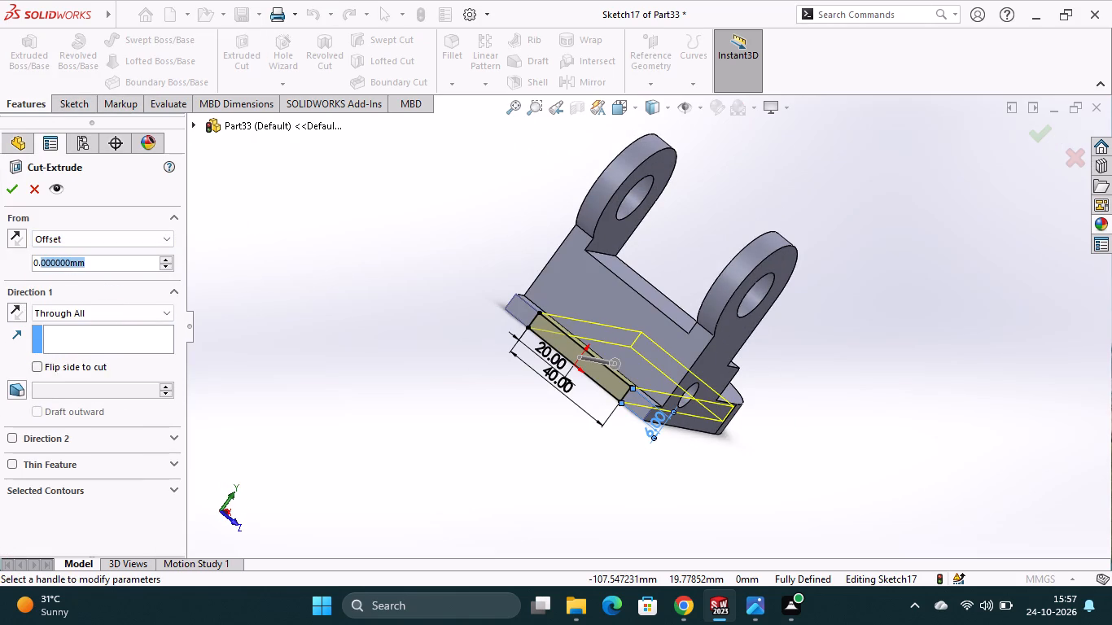
pyautogui.moveTo(36, 267); pyautogui.dragTo(28, 271)
pyautogui.write('50')
pyautogui.press('Return')
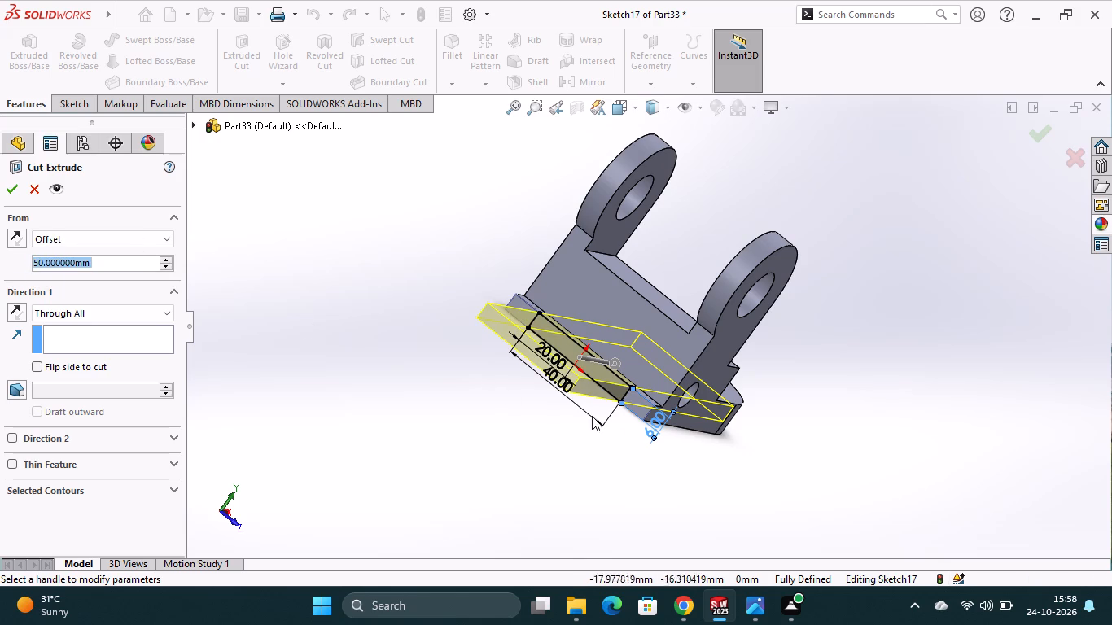
# Reverse the offset towards the rounded end and complete the cut as Through All beneath the plate.
pyautogui.moveTo(600, 440); pyautogui.dragTo(543, 444, button='middle')
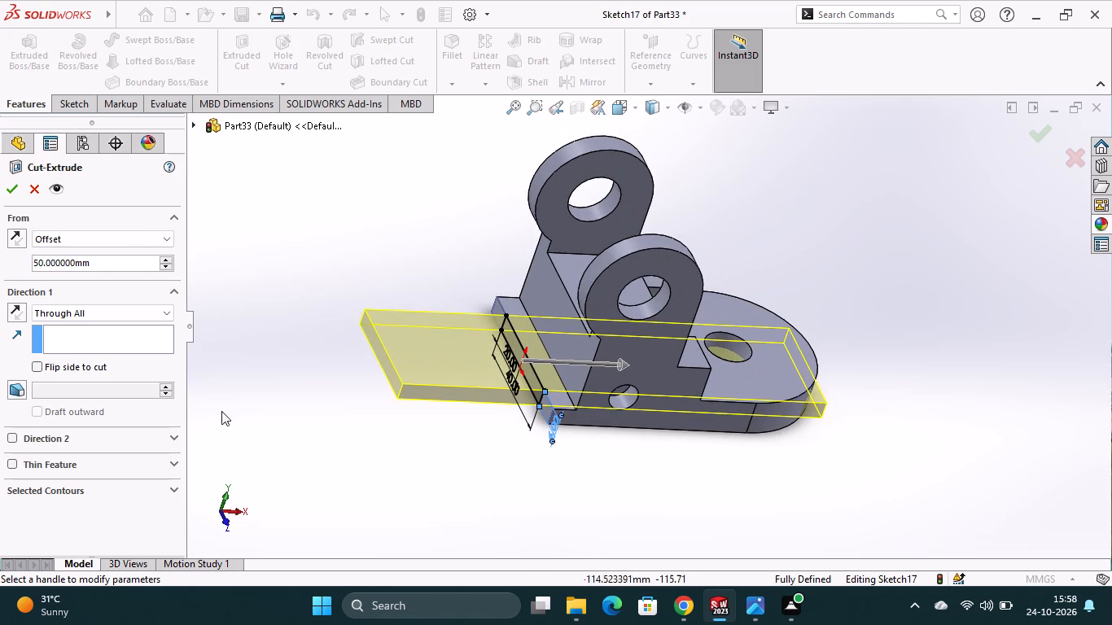
pyautogui.click(84, 312)
pyautogui.click(63, 326)
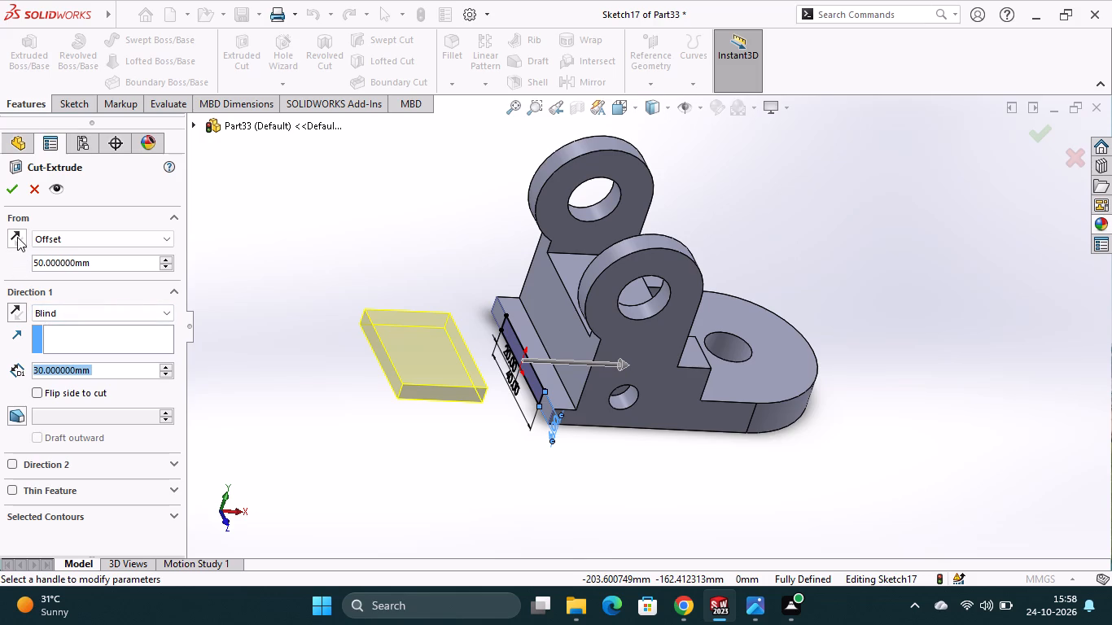
pyautogui.click(17, 237)
pyautogui.click(67, 312)
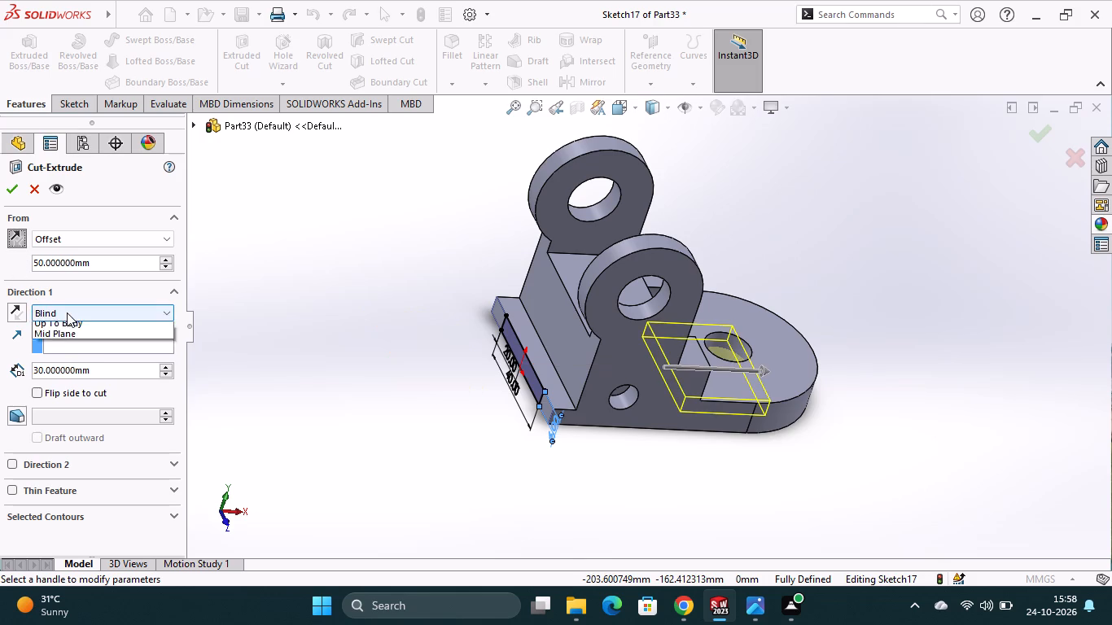
pyautogui.click(66, 336)
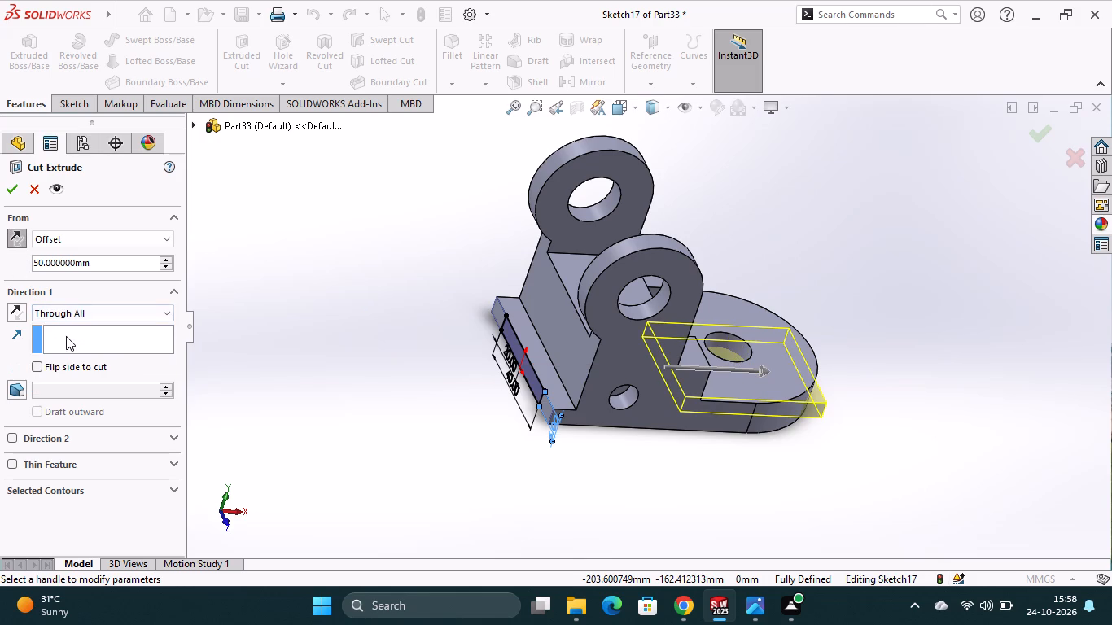
pyautogui.moveTo(533, 489); pyautogui.dragTo(469, 491, button='middle')
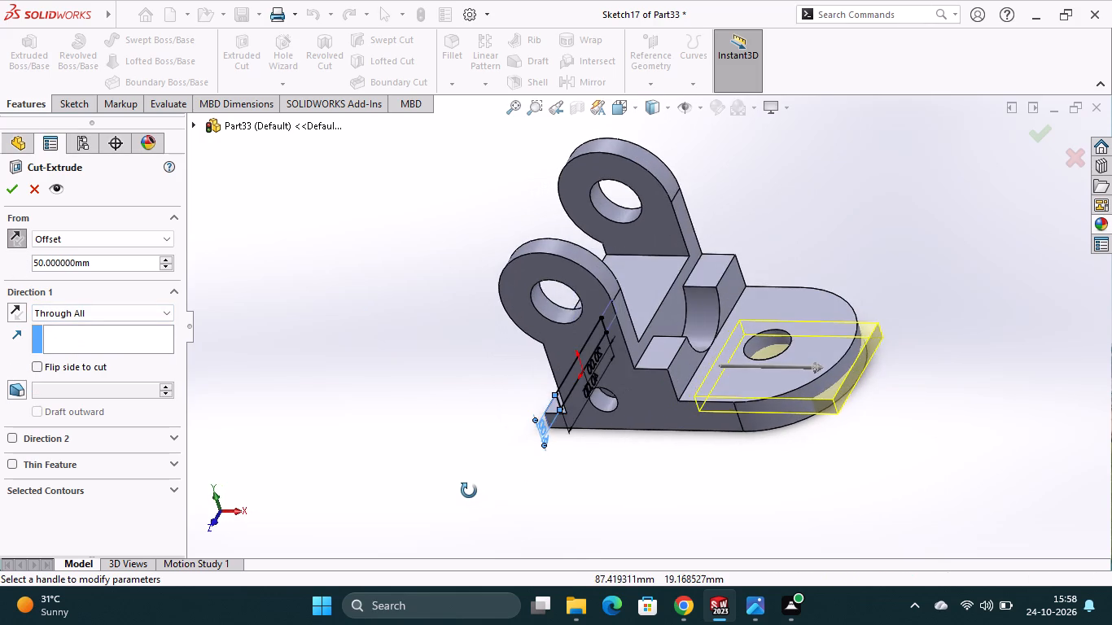
pyautogui.moveTo(469, 491); pyautogui.dragTo(448, 424, button='middle')
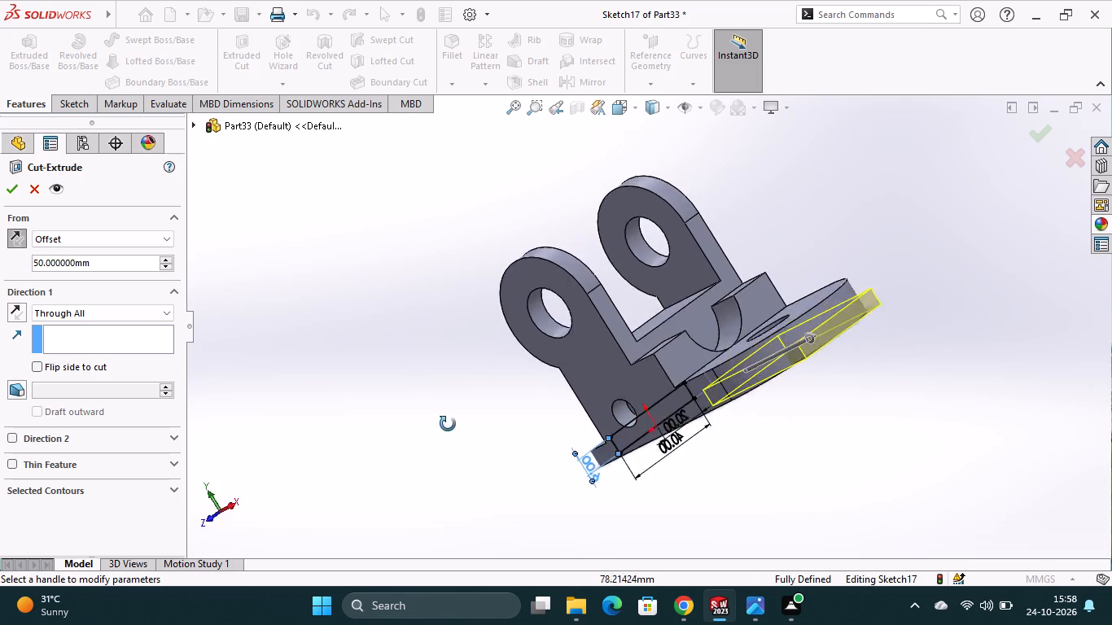
pyautogui.moveTo(448, 424); pyautogui.dragTo(501, 435, button='middle')
pyautogui.scroll(1, 501, 435)
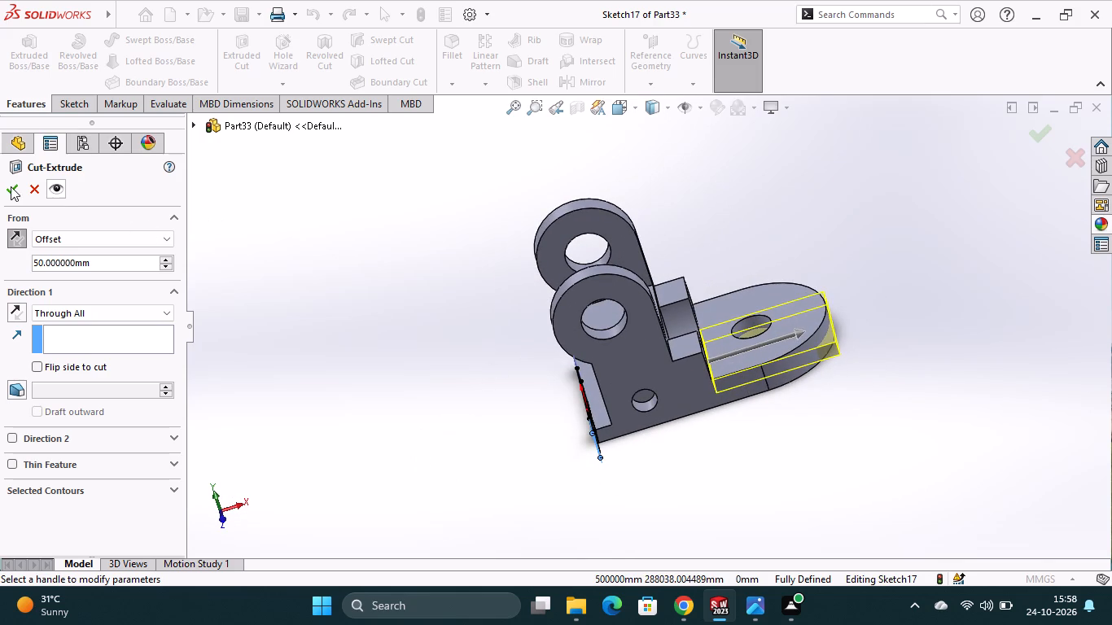
pyautogui.click(7, 186)
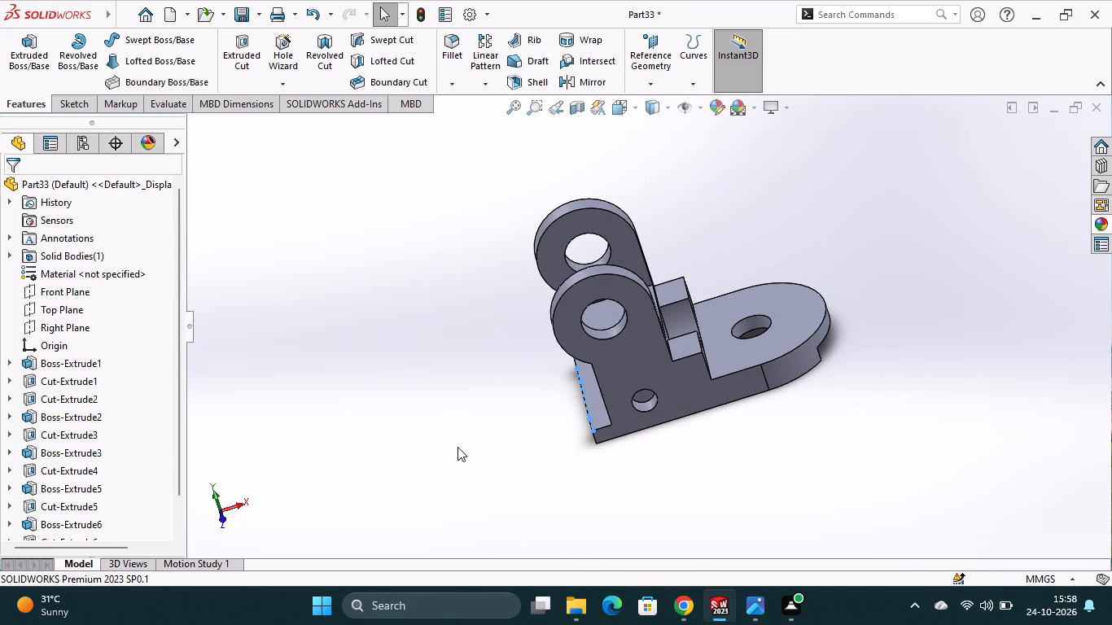
# Sketch a horizontal centerline about 63 mm long from the origin towards the straight end, on the top face between the lugs.
pyautogui.middleClick(549, 490)
pyautogui.click(606, 492)
pyautogui.moveTo(827, 497); pyautogui.dragTo(803, 502, button='middle')
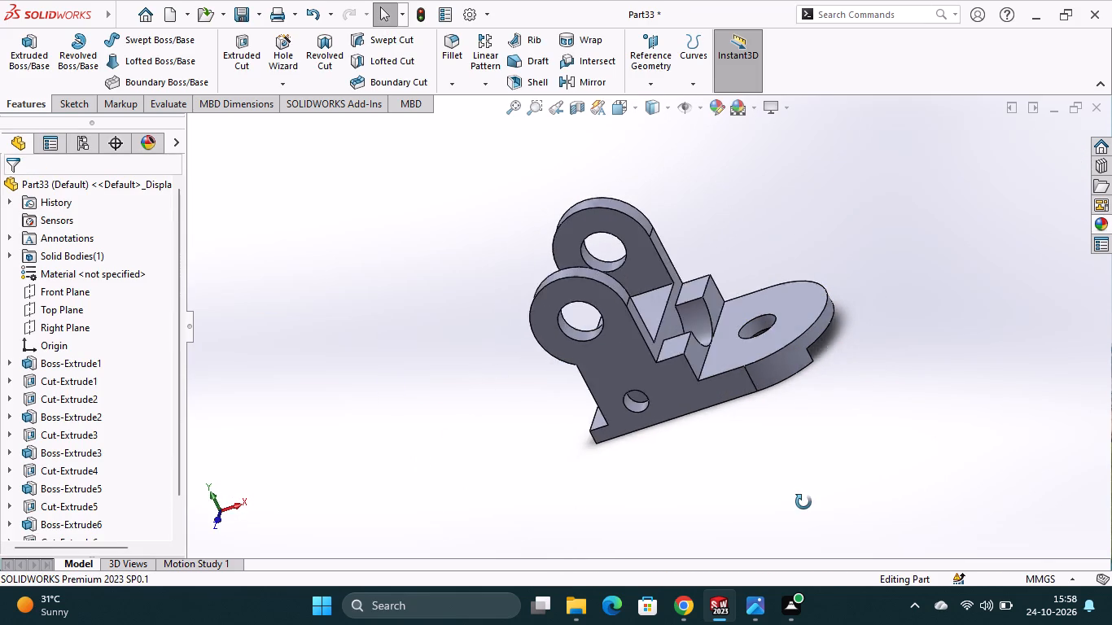
pyautogui.moveTo(803, 502); pyautogui.dragTo(865, 472, button='middle')
pyautogui.scroll(2, 816, 492)
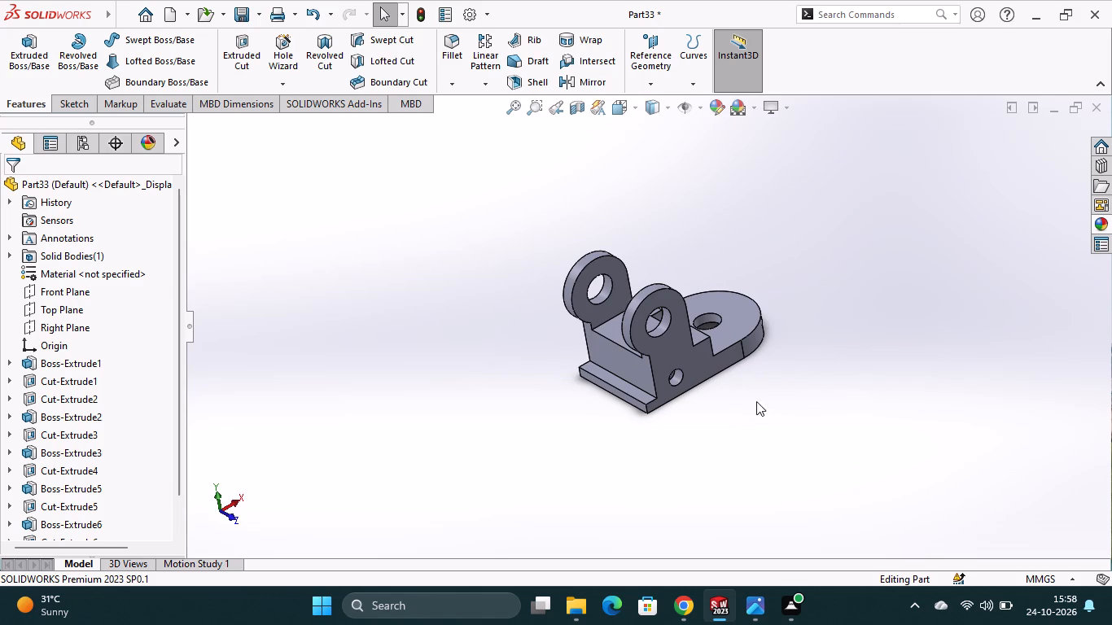
pyautogui.moveTo(751, 388); pyautogui.dragTo(756, 404, button='middle')
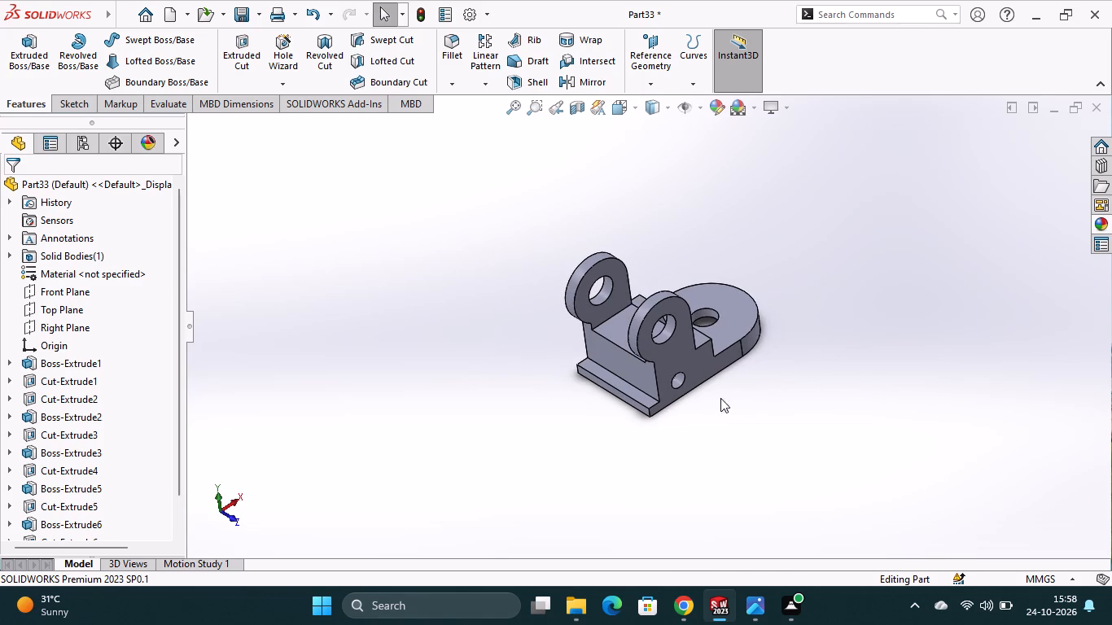
pyautogui.click(616, 325)
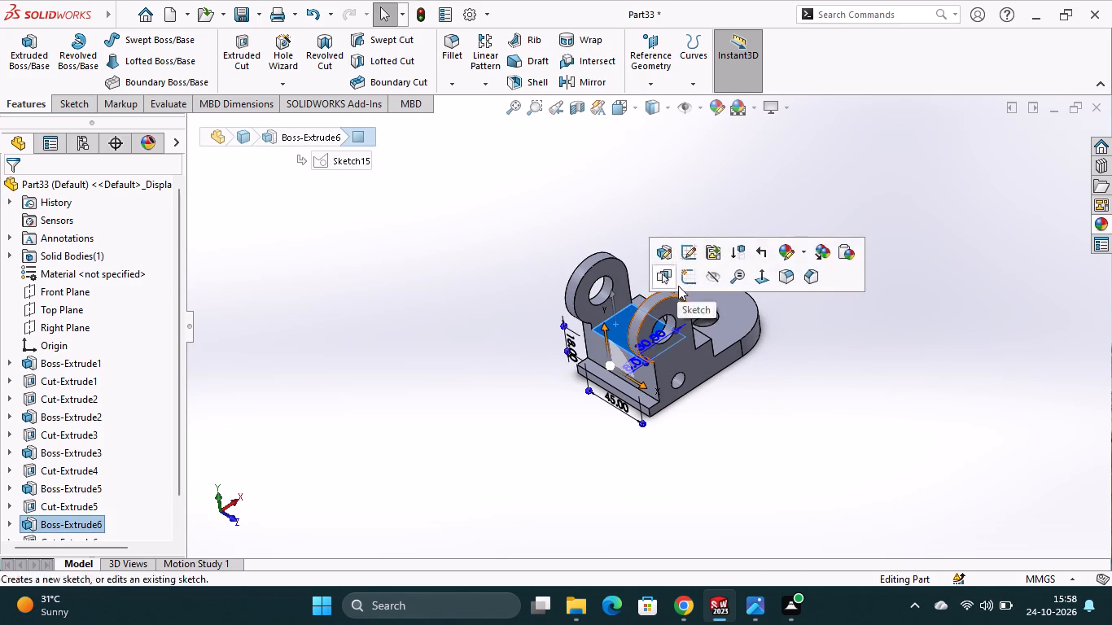
pyautogui.click(687, 277)
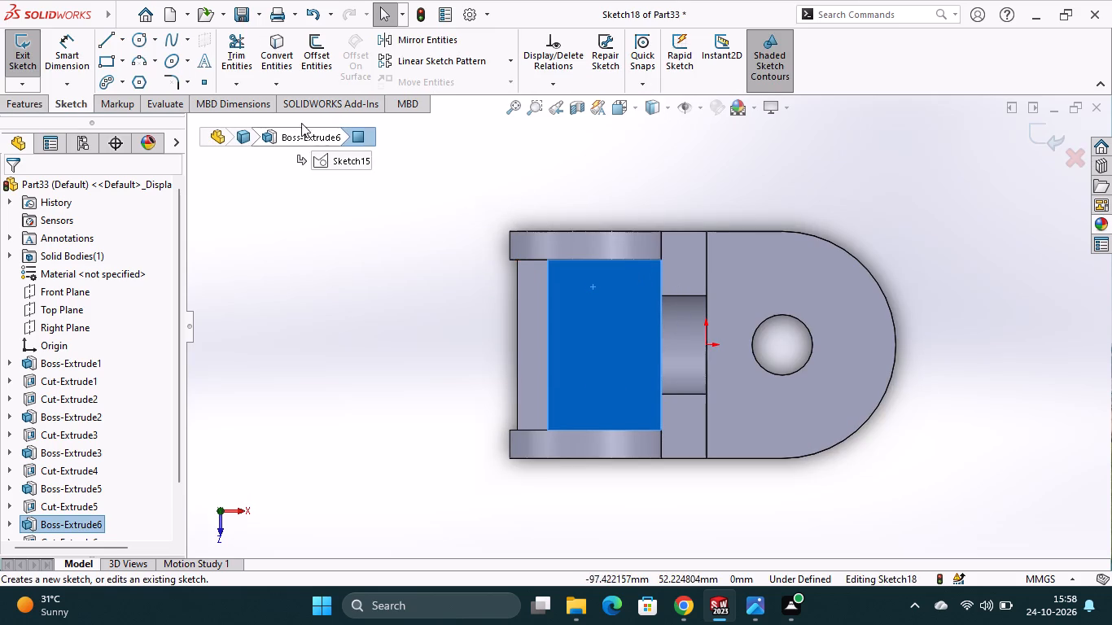
pyautogui.click(124, 43)
pyautogui.click(130, 76)
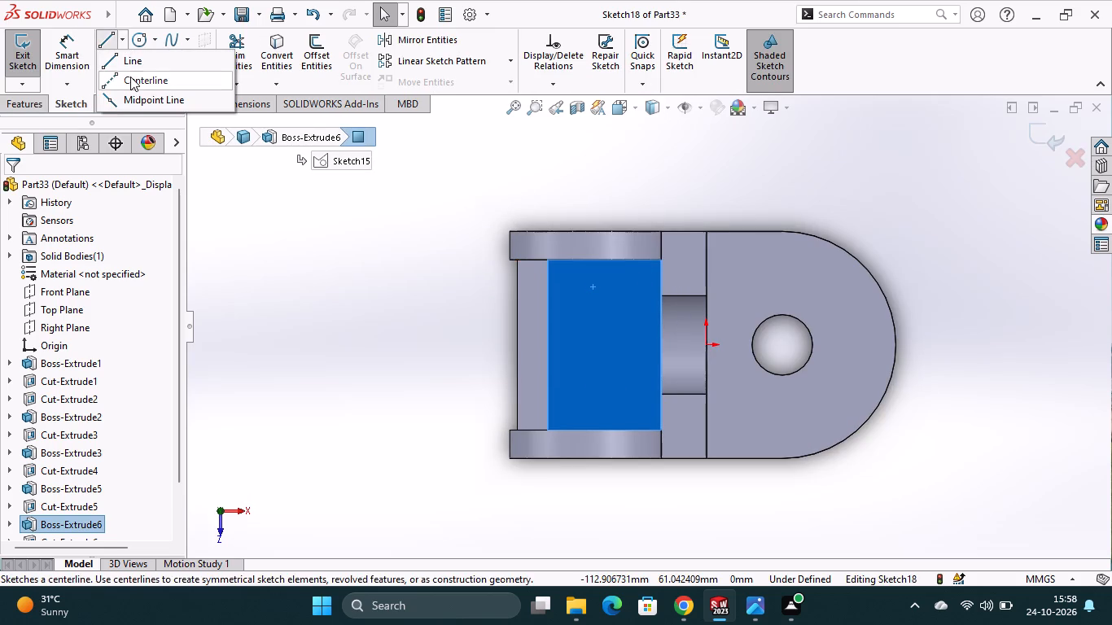
pyautogui.click(703, 343)
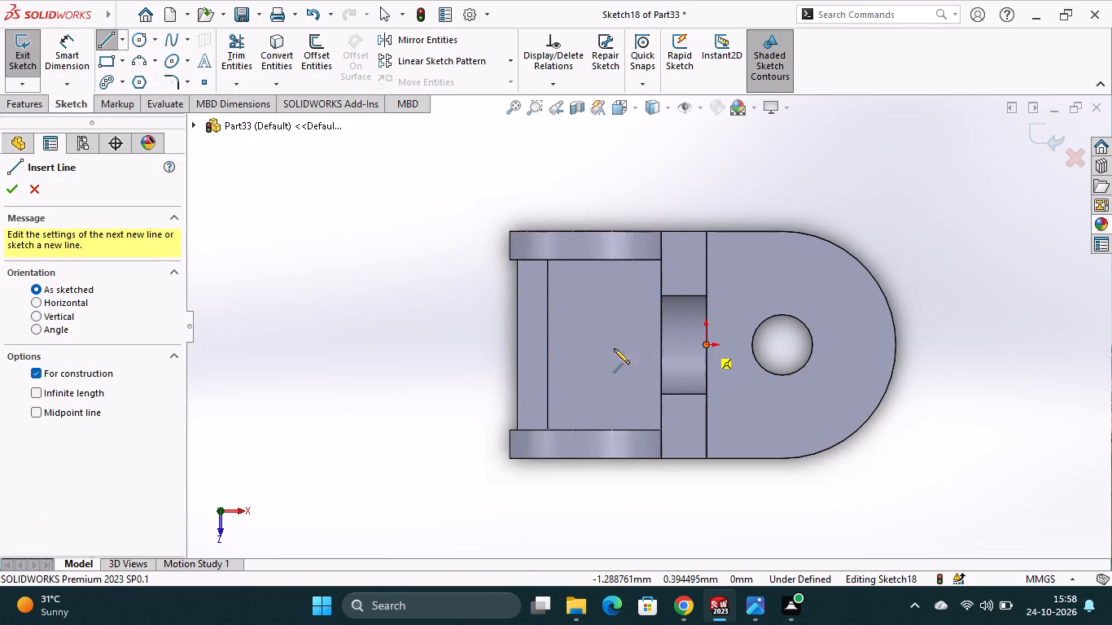
pyautogui.click(470, 347)
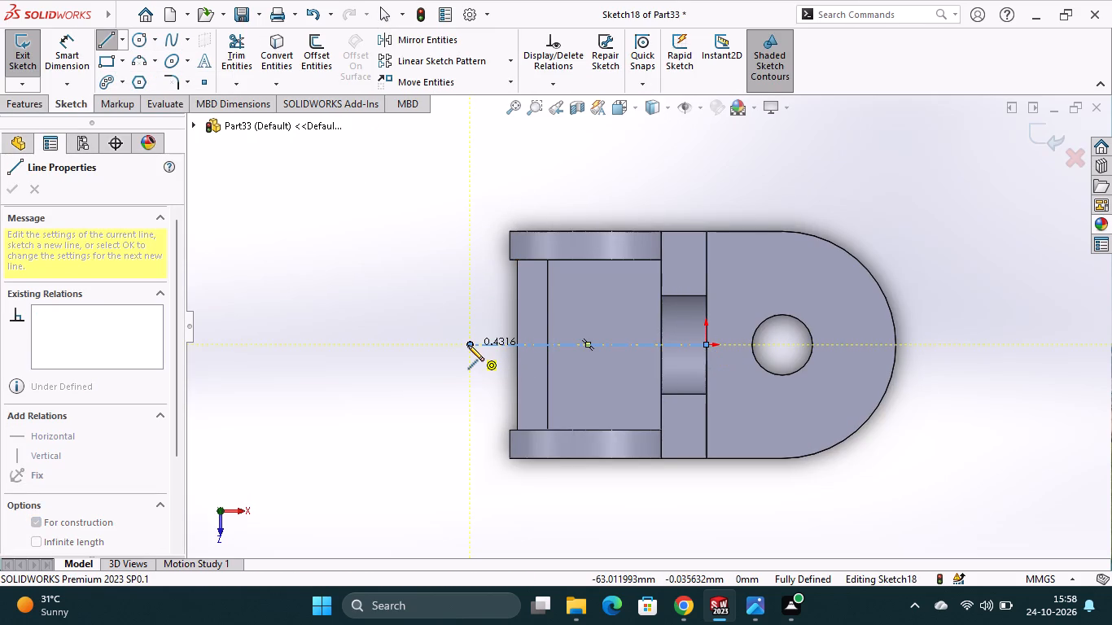
pyautogui.press('Escape')
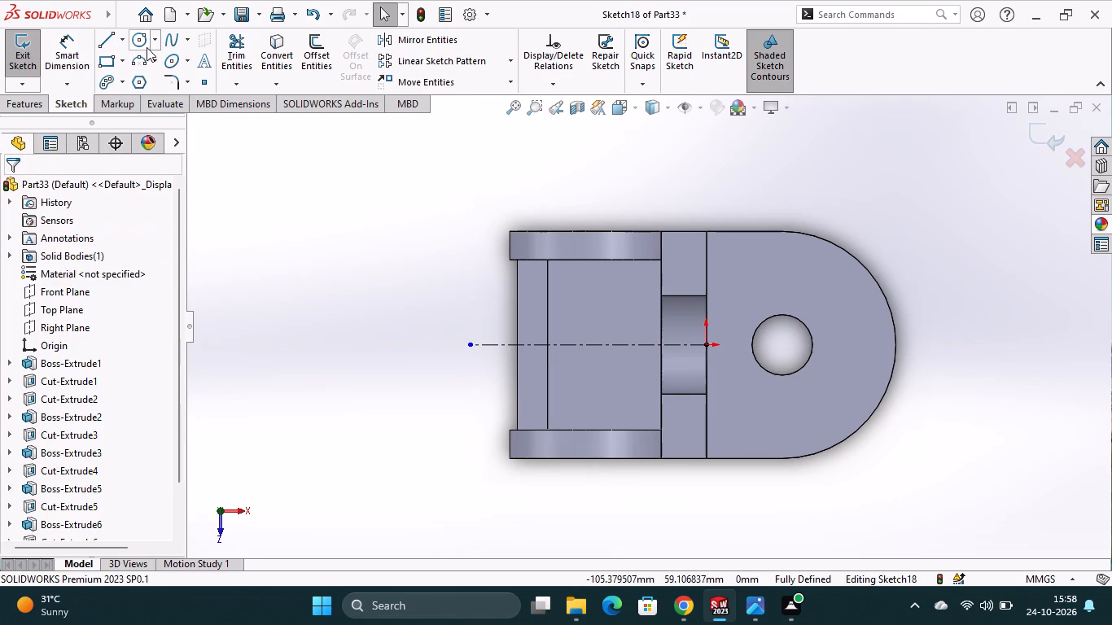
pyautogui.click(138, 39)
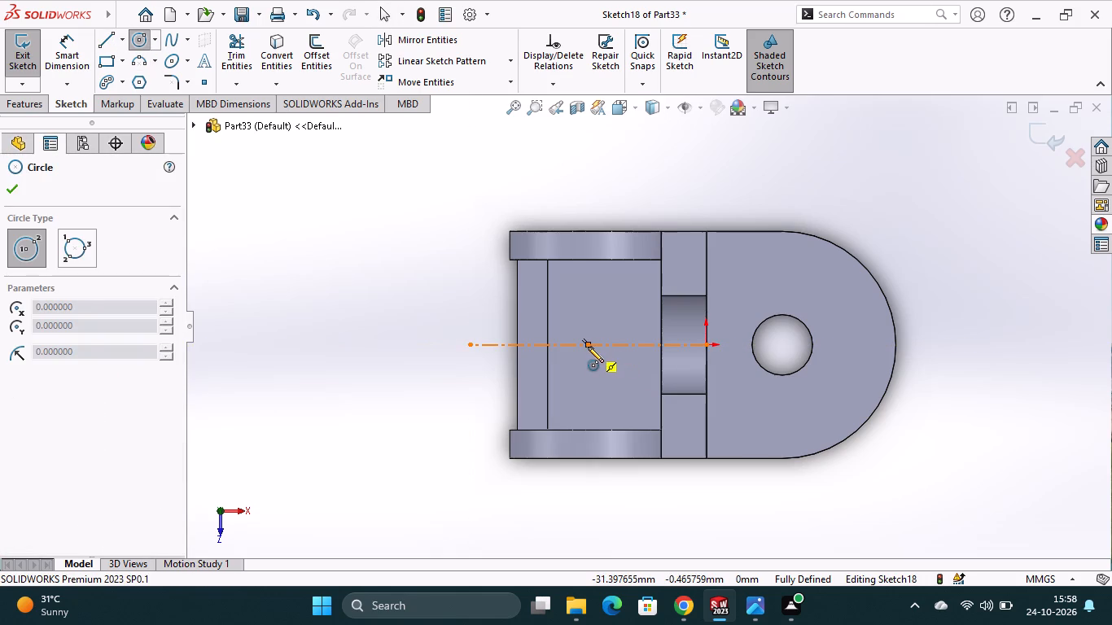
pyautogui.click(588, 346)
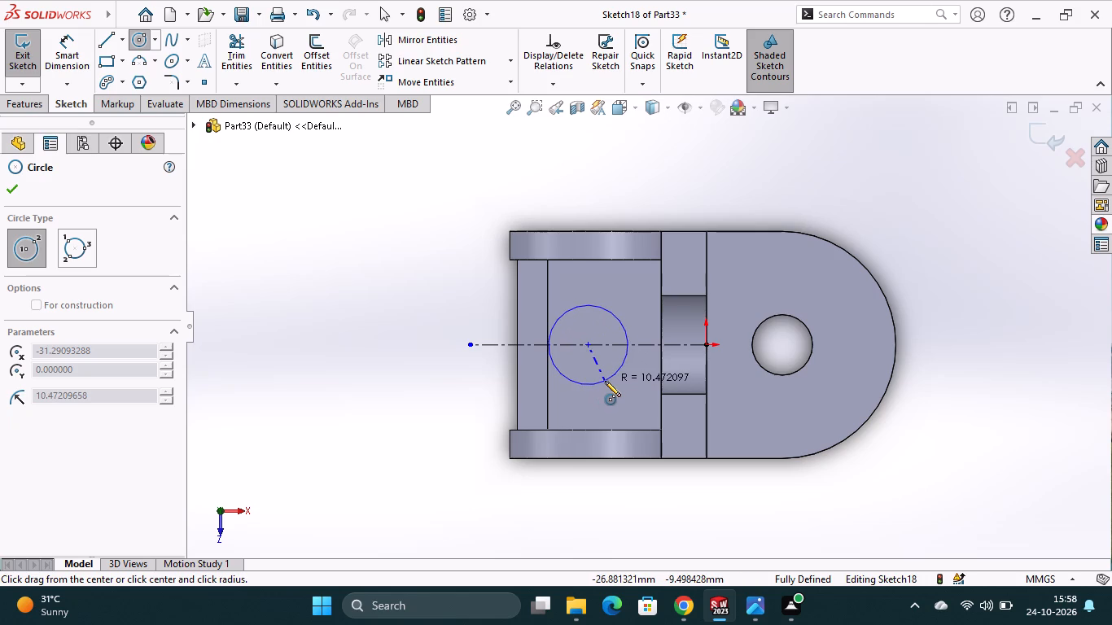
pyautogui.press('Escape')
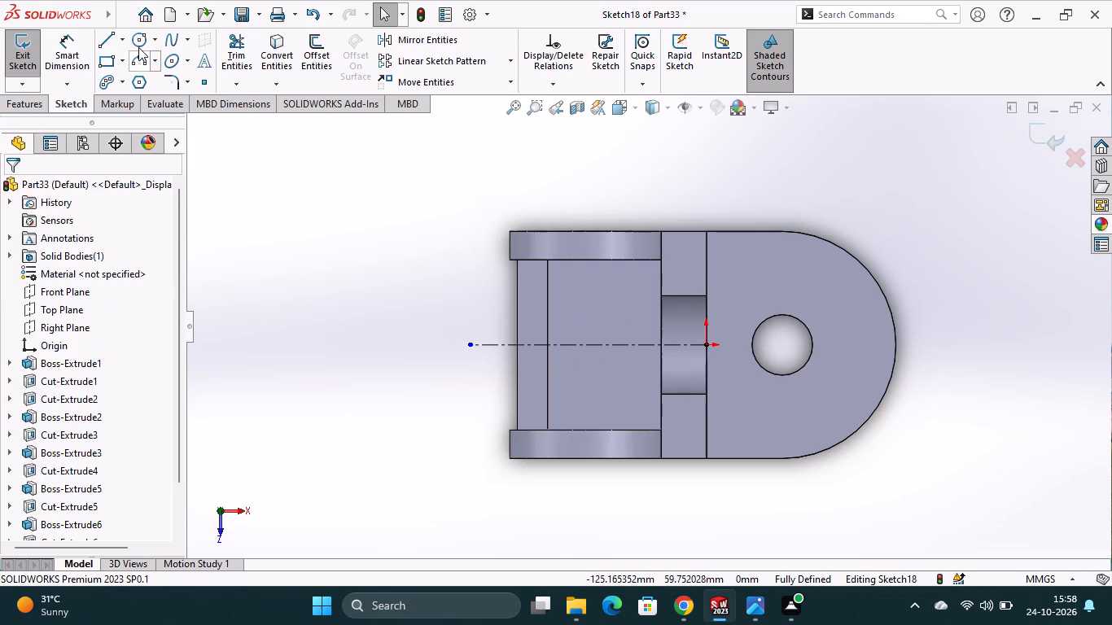
# Sketch a circle about 21 mm in diameter centred on the centerline, on the face between the two lugs.
pyautogui.click(136, 42)
pyautogui.click(600, 343)
pyautogui.click(610, 384)
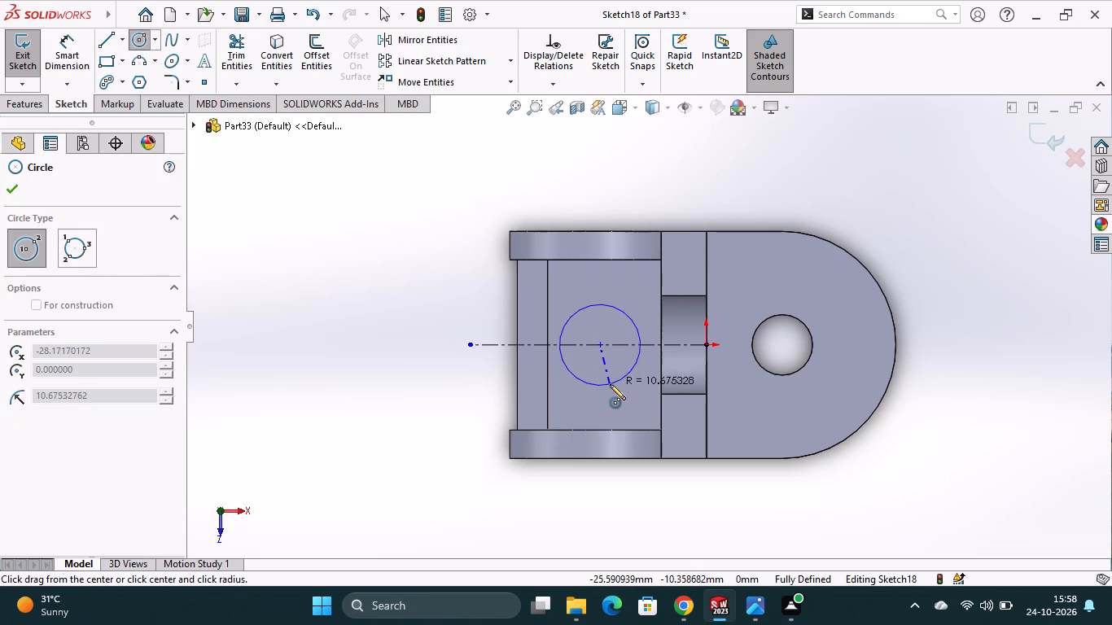
pyautogui.press('Escape')
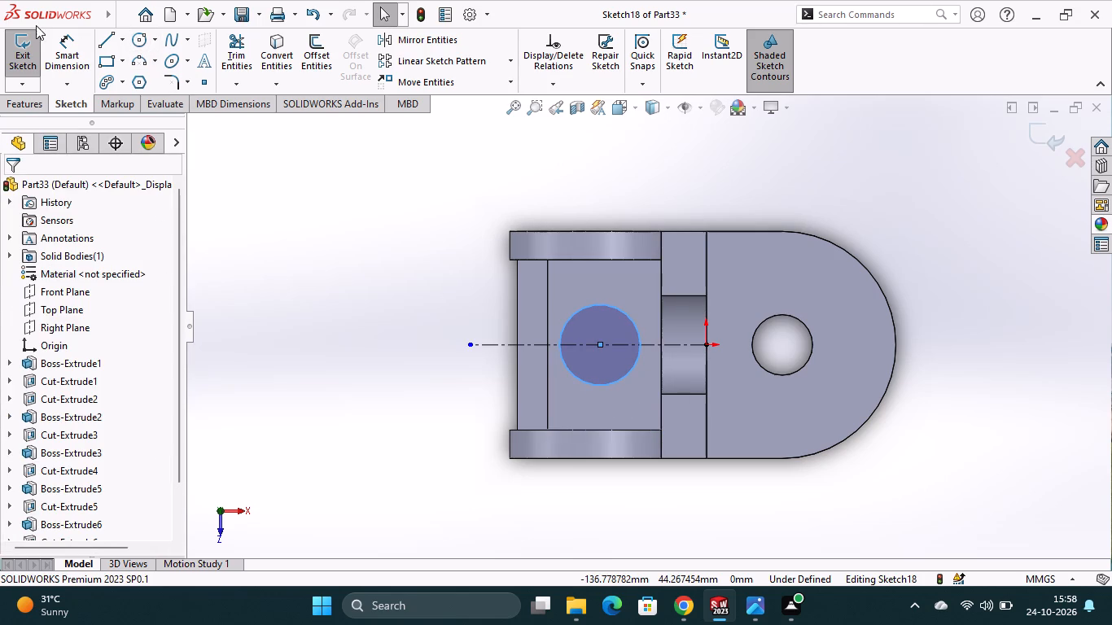
# Place the circle's centre 15 mm from the face's edge nearest the straight end and set its diameter to 18 mm.
pyautogui.click(73, 56)
pyautogui.click(548, 322)
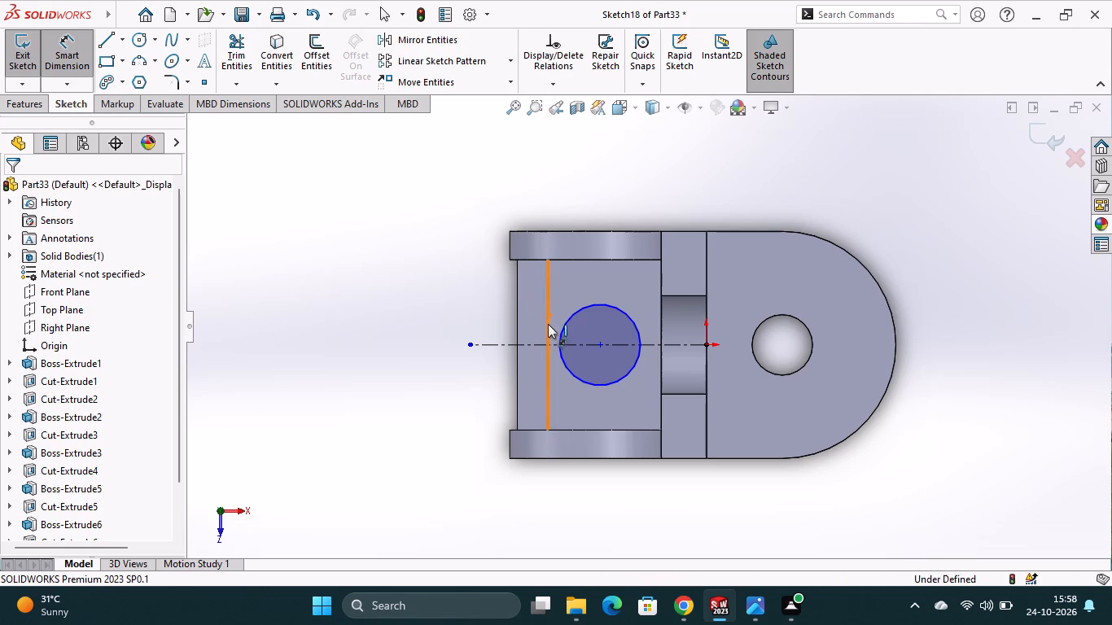
pyautogui.click(600, 343)
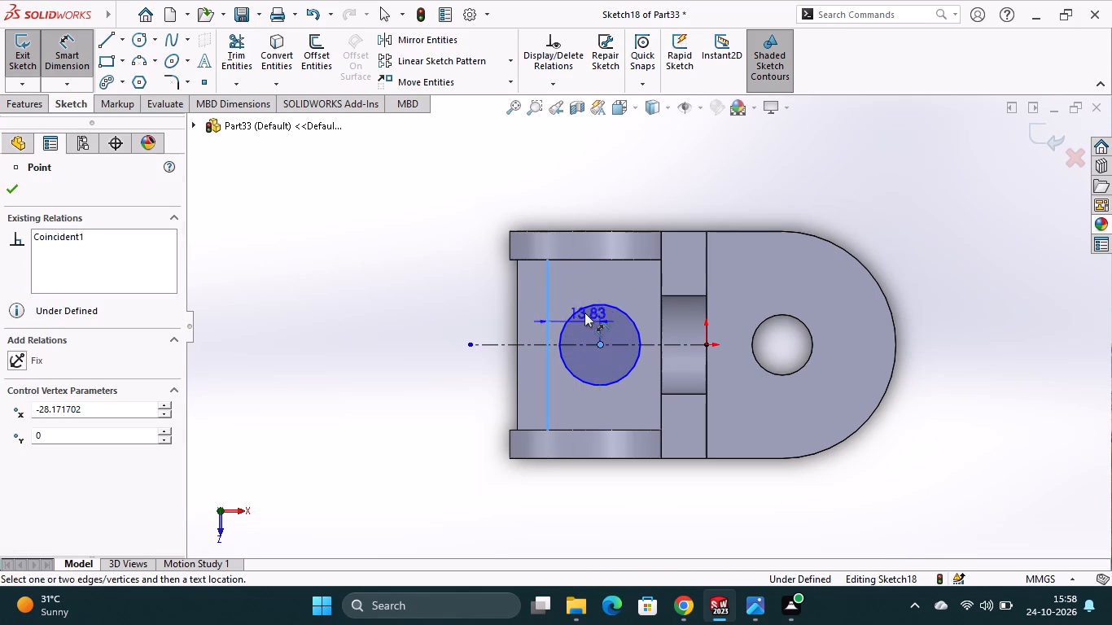
pyautogui.click(588, 289)
pyautogui.write('15')
pyautogui.press('Return')
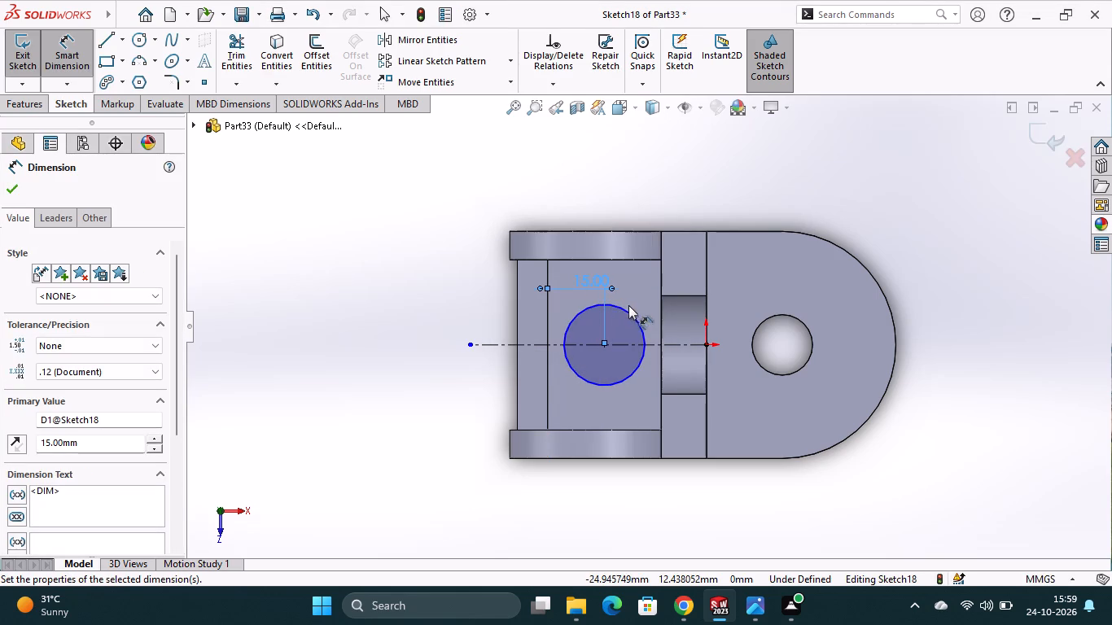
pyautogui.click(628, 311)
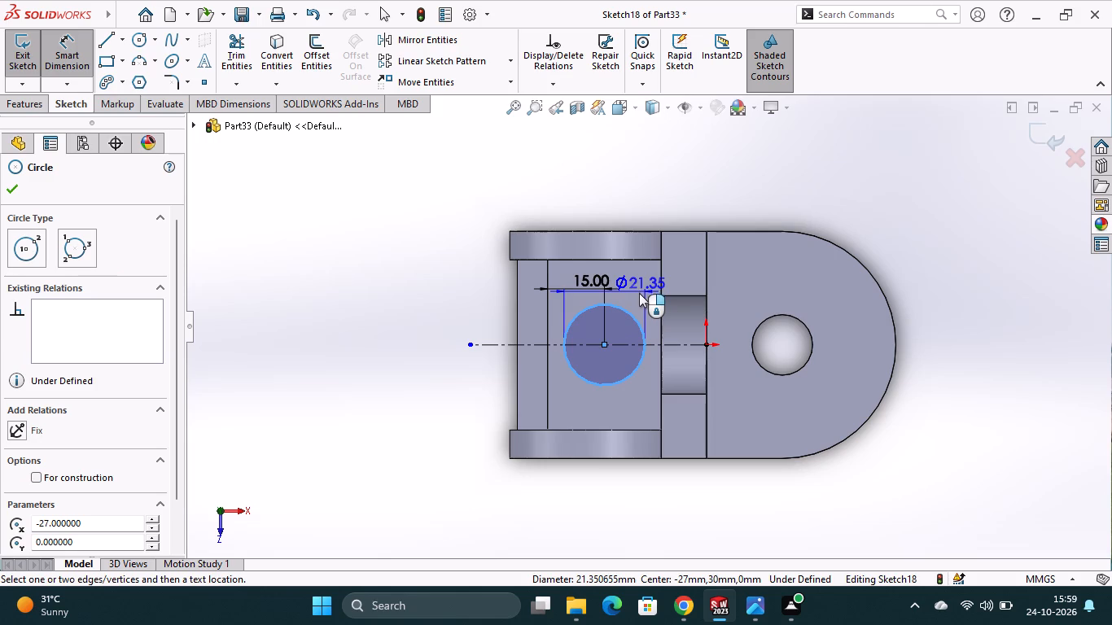
pyautogui.click(639, 293)
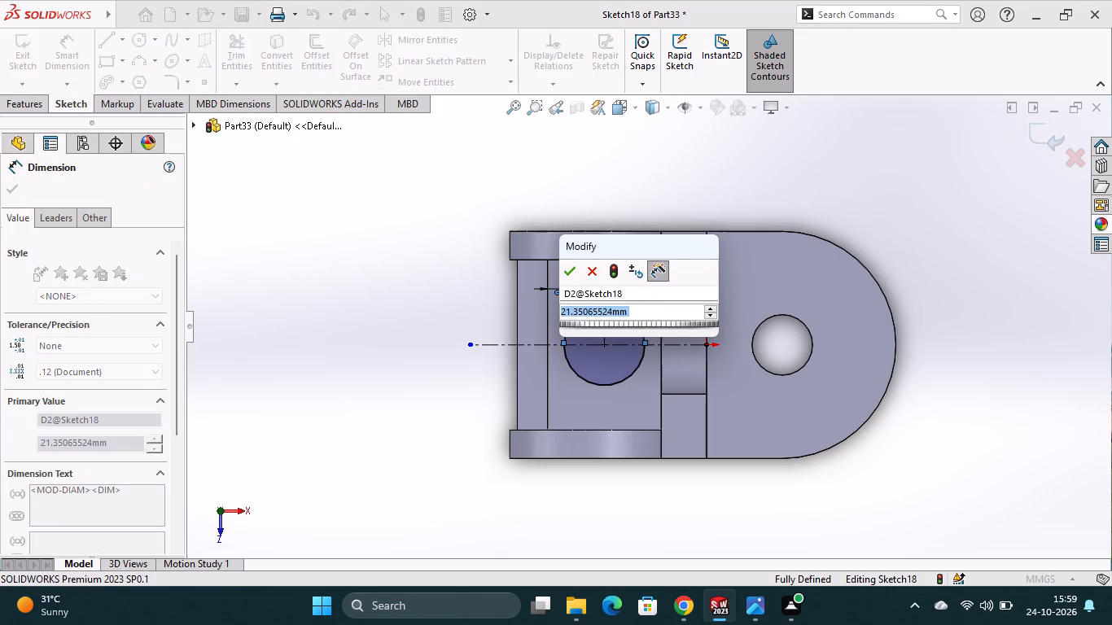
pyautogui.write('18')
pyautogui.press('Return')
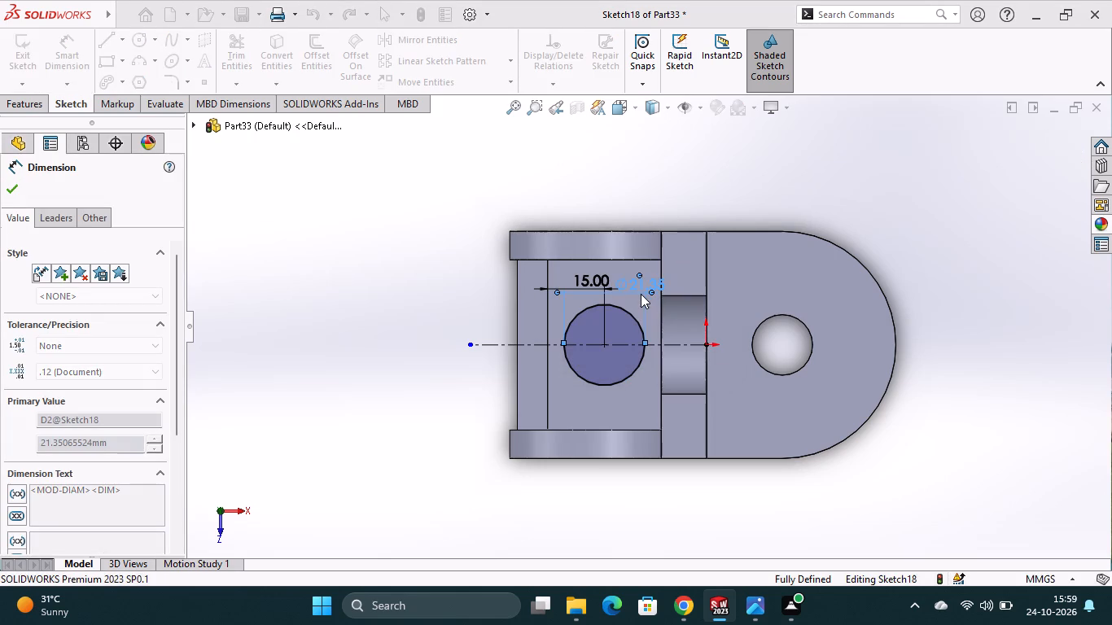
# Cut-extrude the 18 mm circle Through All down through the body between the lugs.
pyautogui.click(22, 104)
pyautogui.click(236, 70)
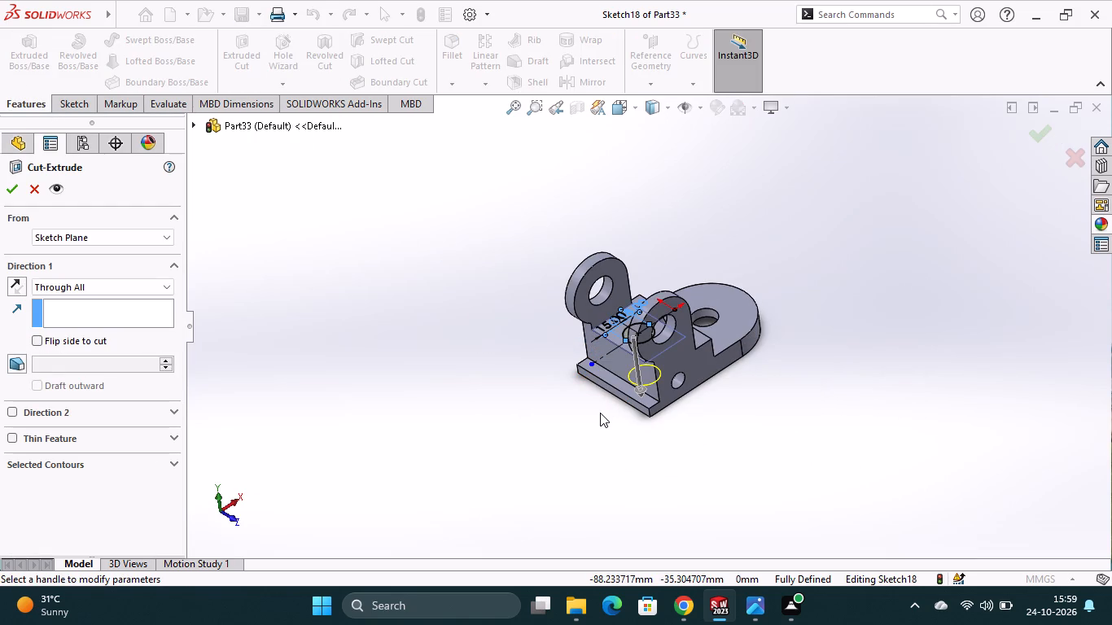
pyautogui.click(7, 187)
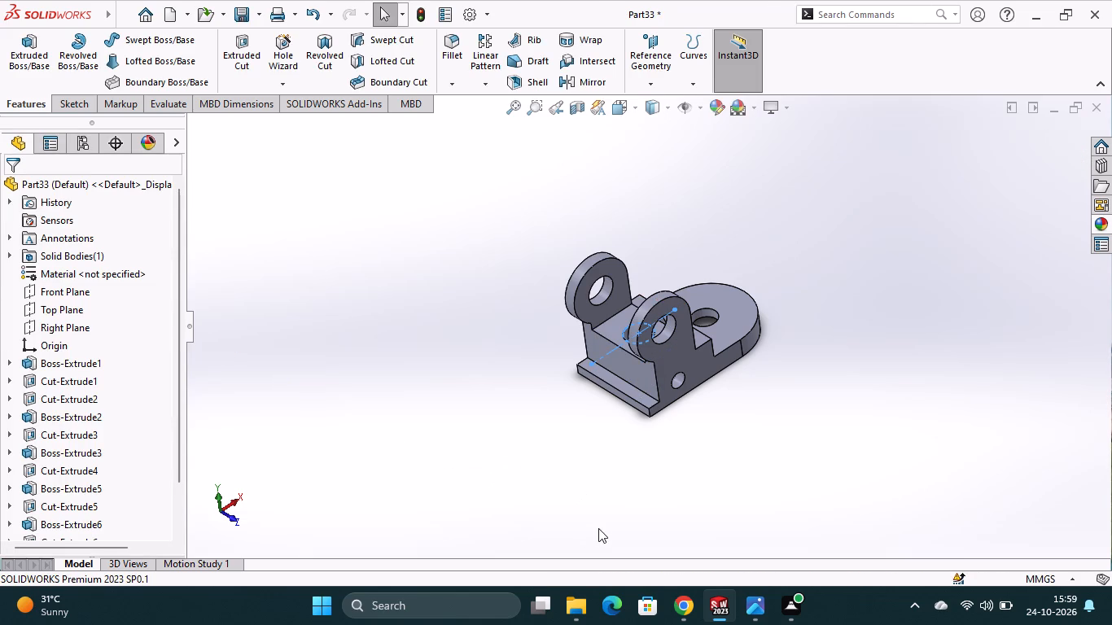
# Examine the bracket from below and from its sides around the 18 mm hole, ending in the isometric view.
pyautogui.moveTo(653, 447); pyautogui.dragTo(637, 308, button='middle')
pyautogui.scroll(-1, 672, 406)
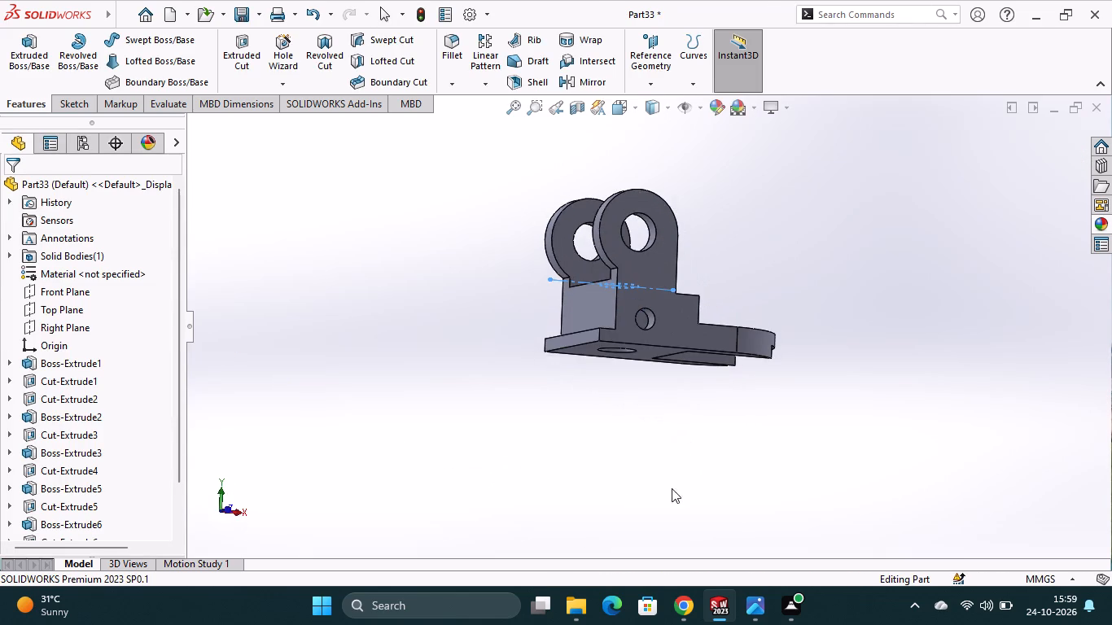
pyautogui.moveTo(672, 488); pyautogui.dragTo(610, 477, button='middle')
pyautogui.moveTo(649, 451); pyautogui.dragTo(625, 446, button='middle')
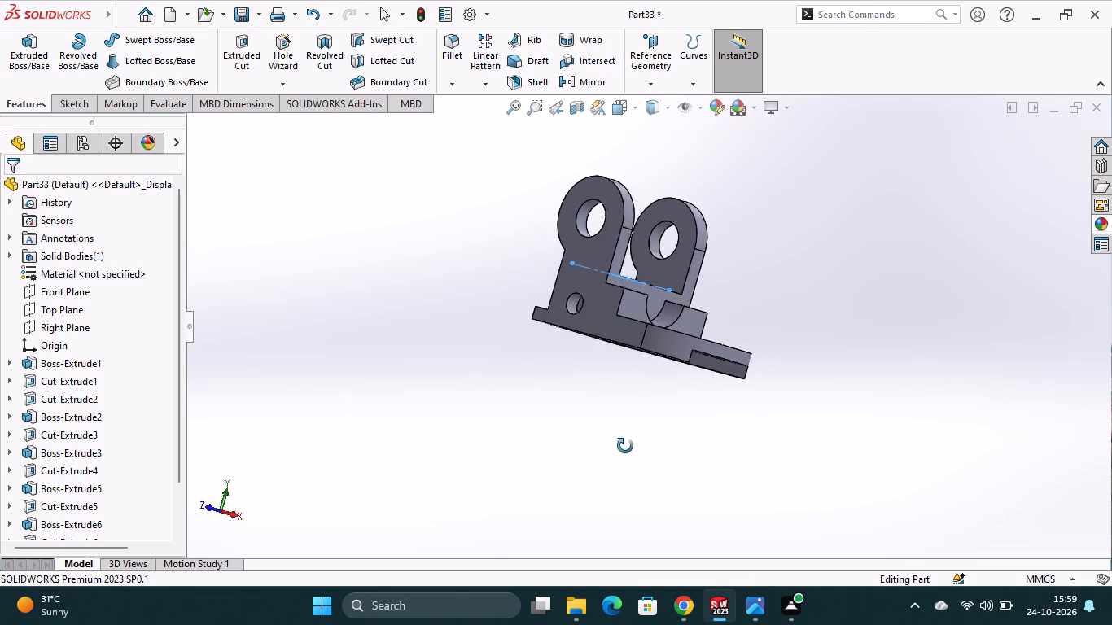
pyautogui.moveTo(625, 446); pyautogui.dragTo(623, 445, button='middle')
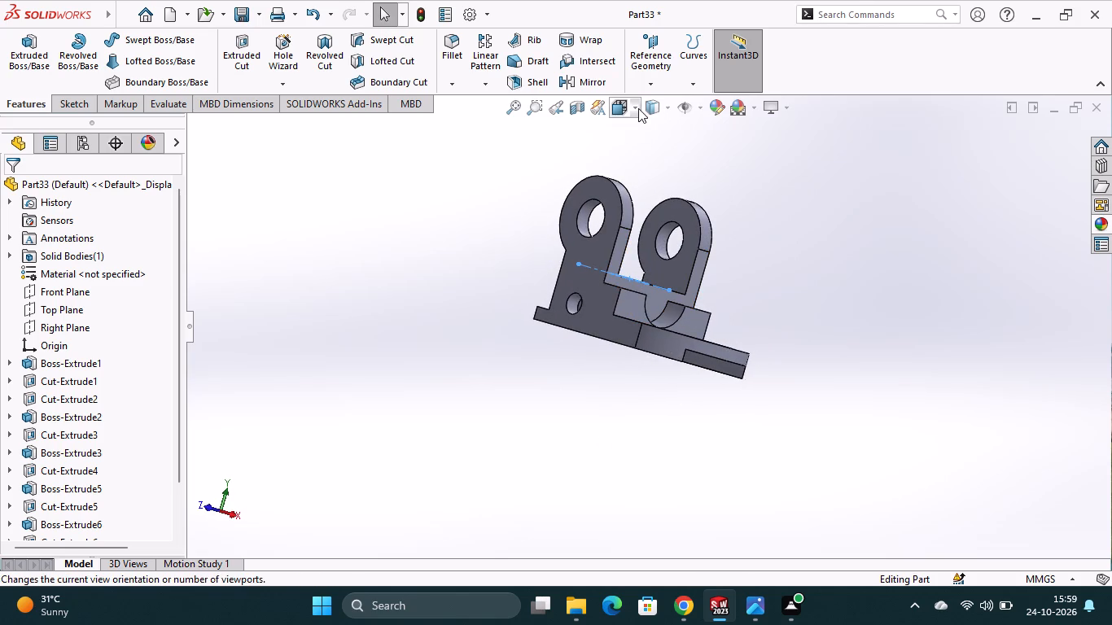
pyautogui.click(638, 107)
pyautogui.click(716, 156)
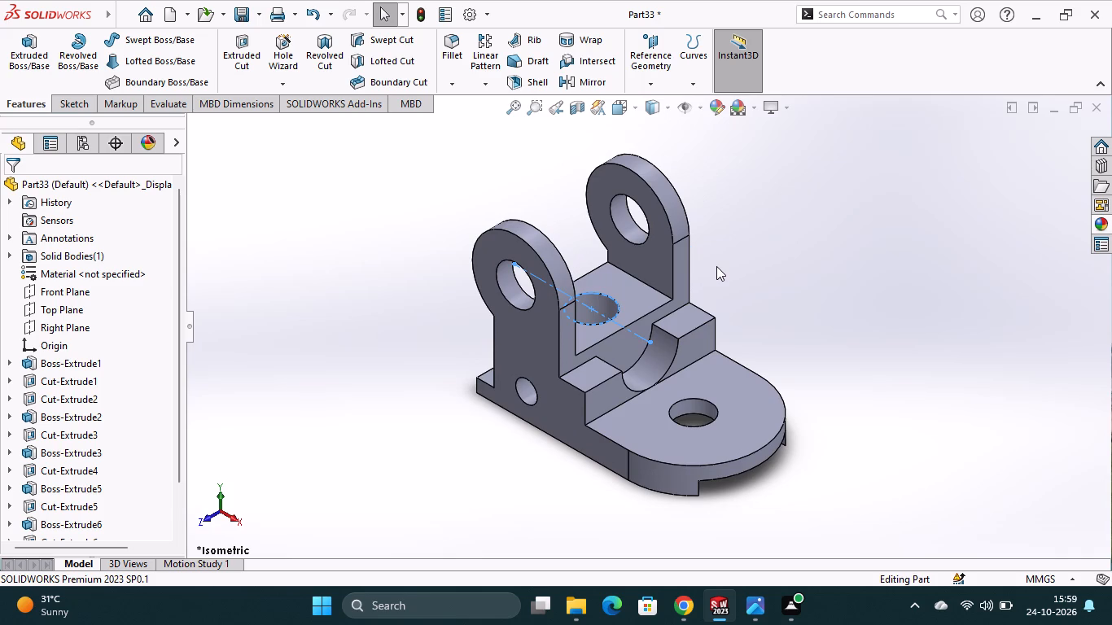
pyautogui.middleClick(579, 490)
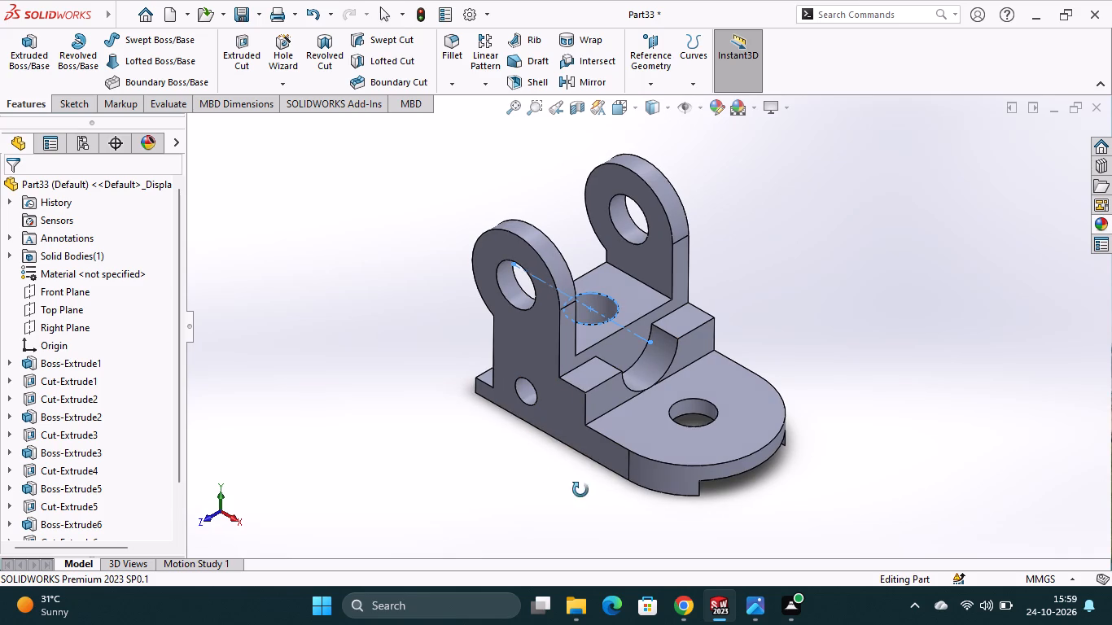
# Start a sketch on the bracket's outer side face with the small hole and convert the face's edges into sketch entities.
pyautogui.click(563, 418)
pyautogui.click(639, 366)
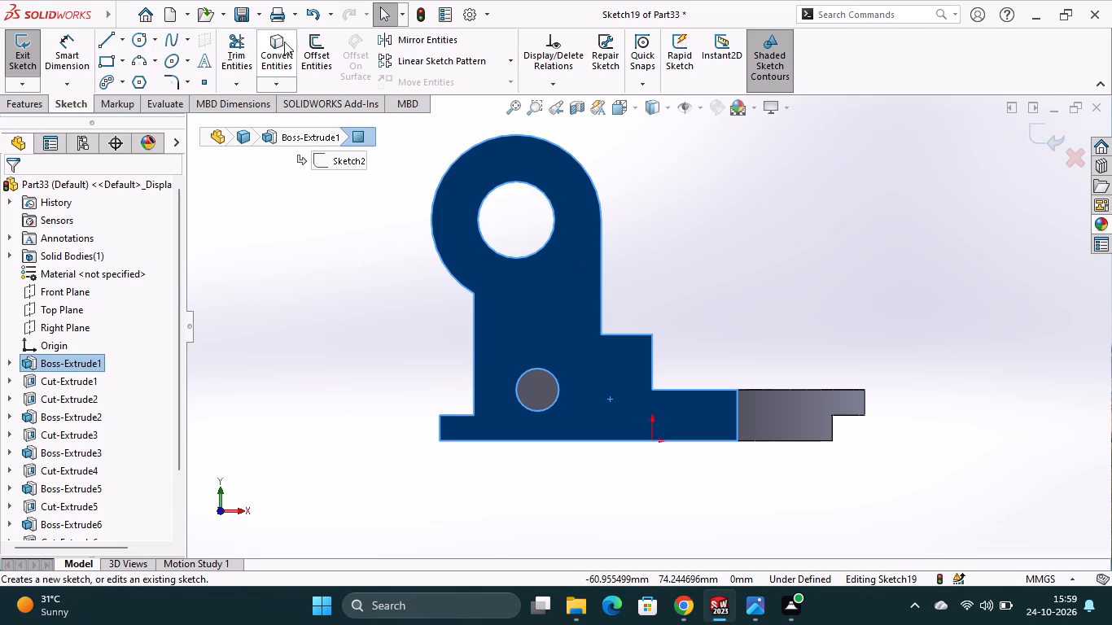
pyautogui.click(276, 41)
pyautogui.click(529, 370)
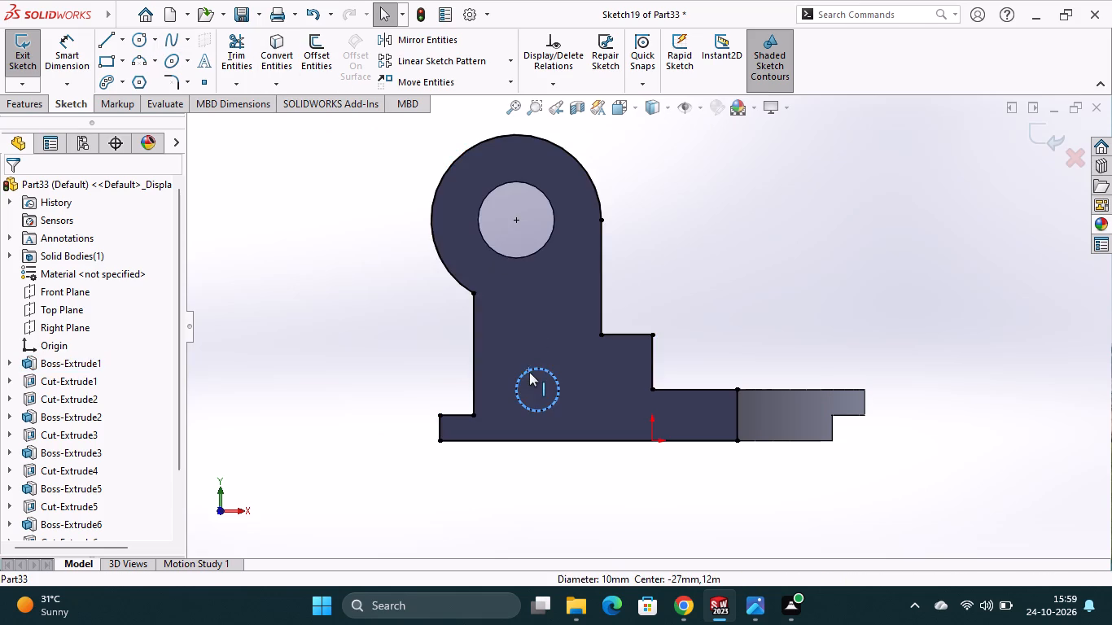
pyautogui.click(321, 266)
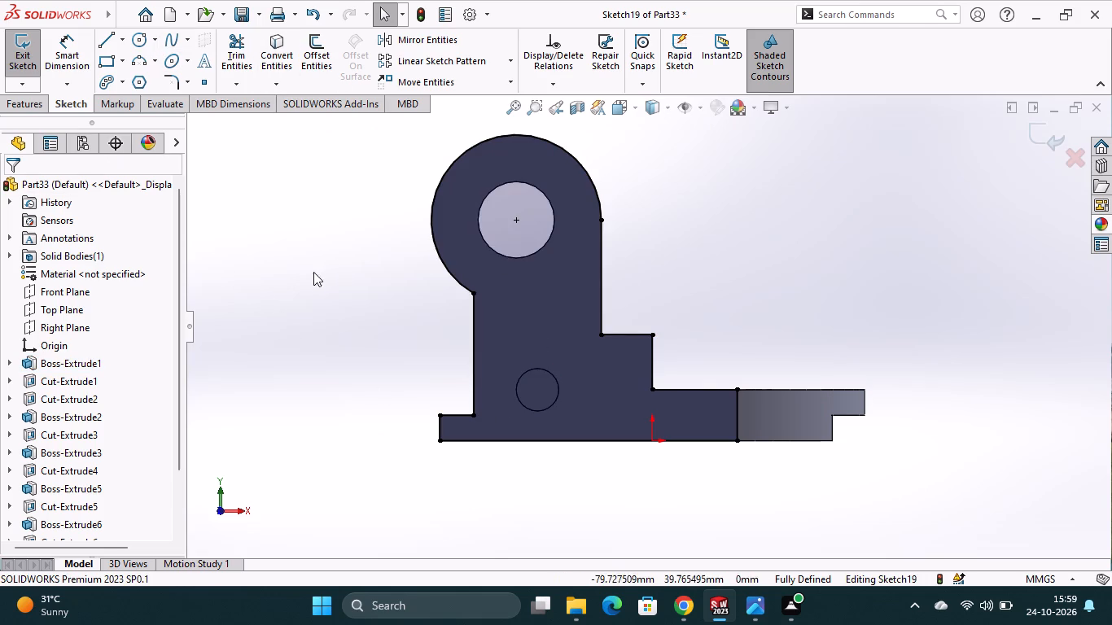
# Sketch a circle of 5 mm radius centred on the small hole in the side face, matching the hole's edge.
pyautogui.click(138, 42)
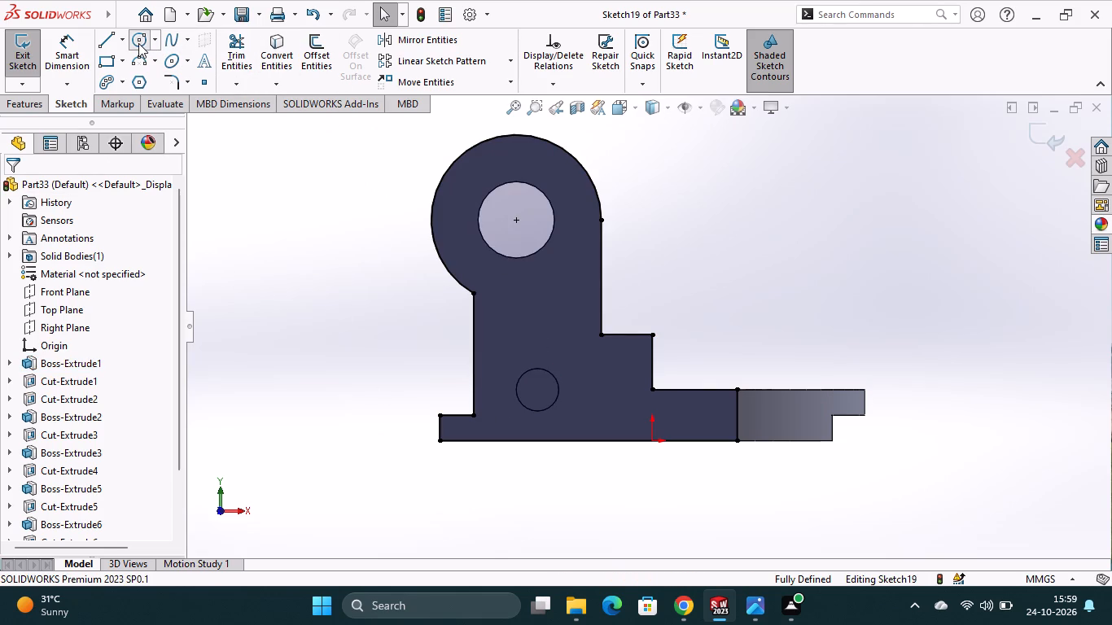
pyautogui.click(537, 387)
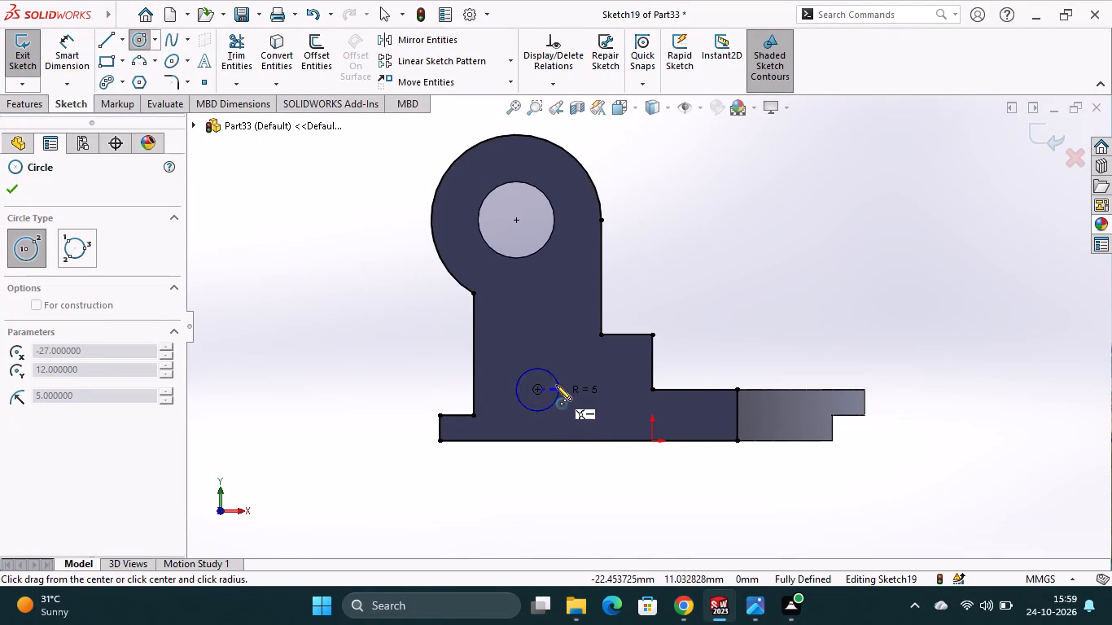
pyautogui.click(553, 374)
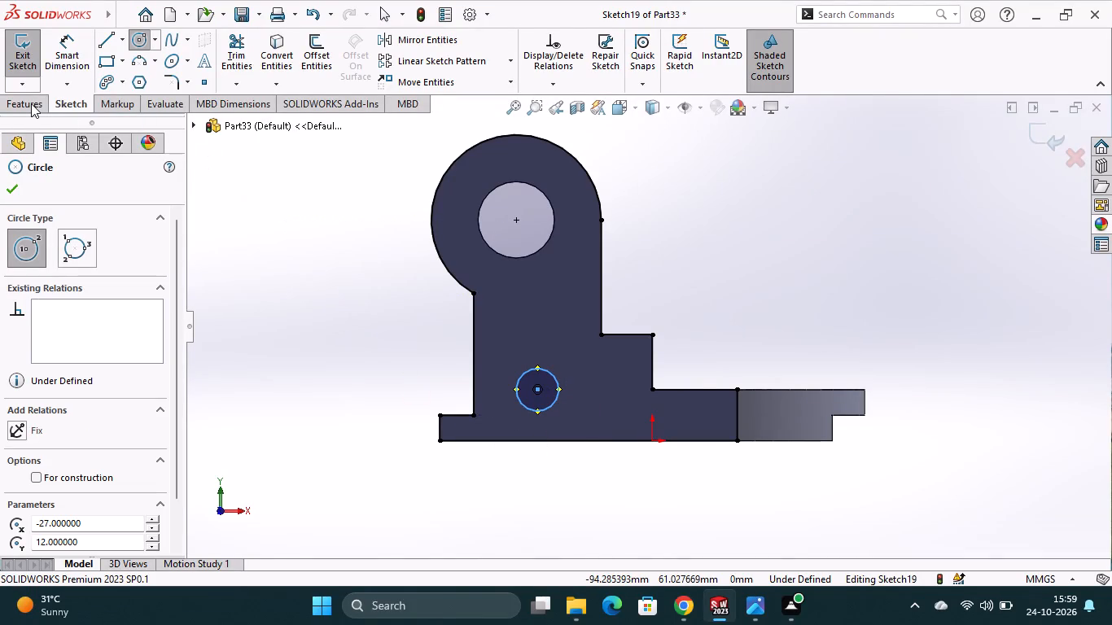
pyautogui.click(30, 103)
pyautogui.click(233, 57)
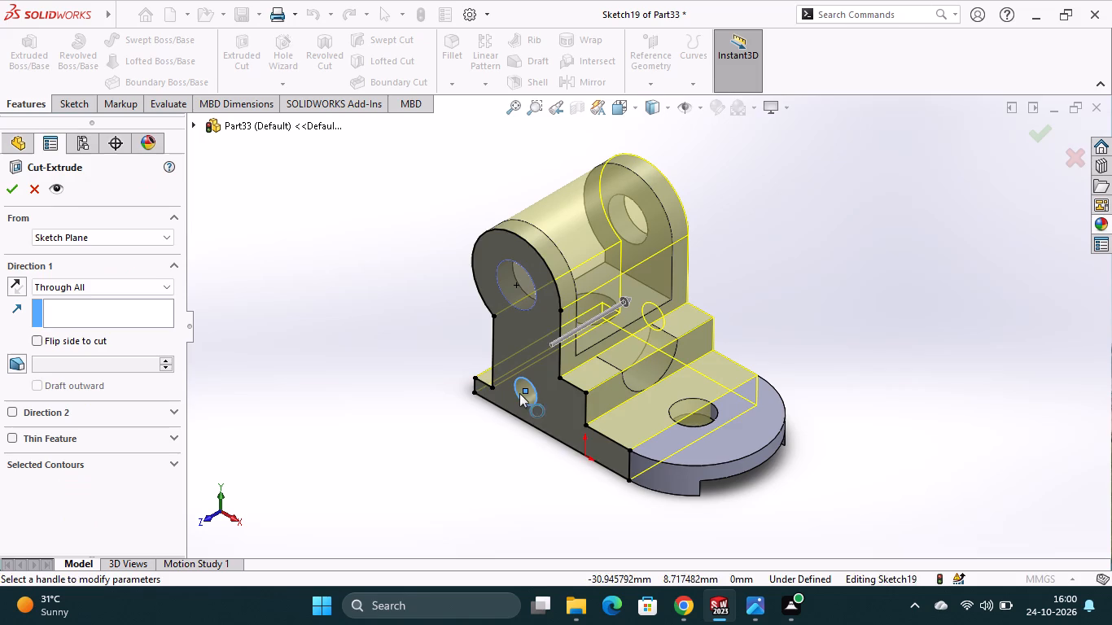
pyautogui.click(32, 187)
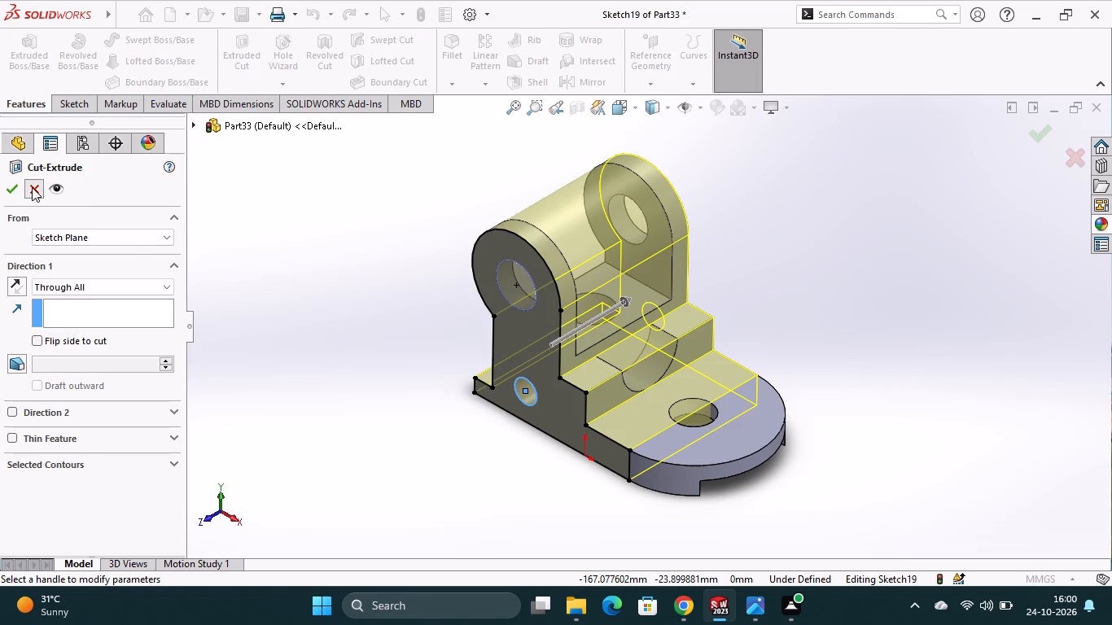
# Trim away the converted outline edges of the side face with Trim to closest, keeping only the small 5 mm radius circle.
pyautogui.click(84, 103)
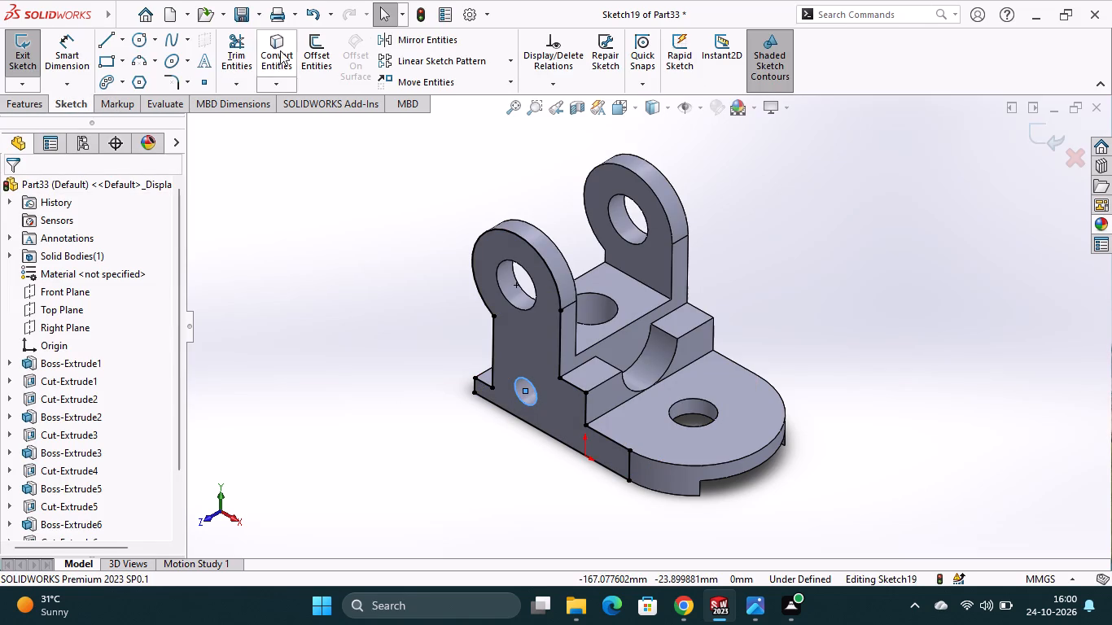
pyautogui.click(227, 55)
pyautogui.click(512, 232)
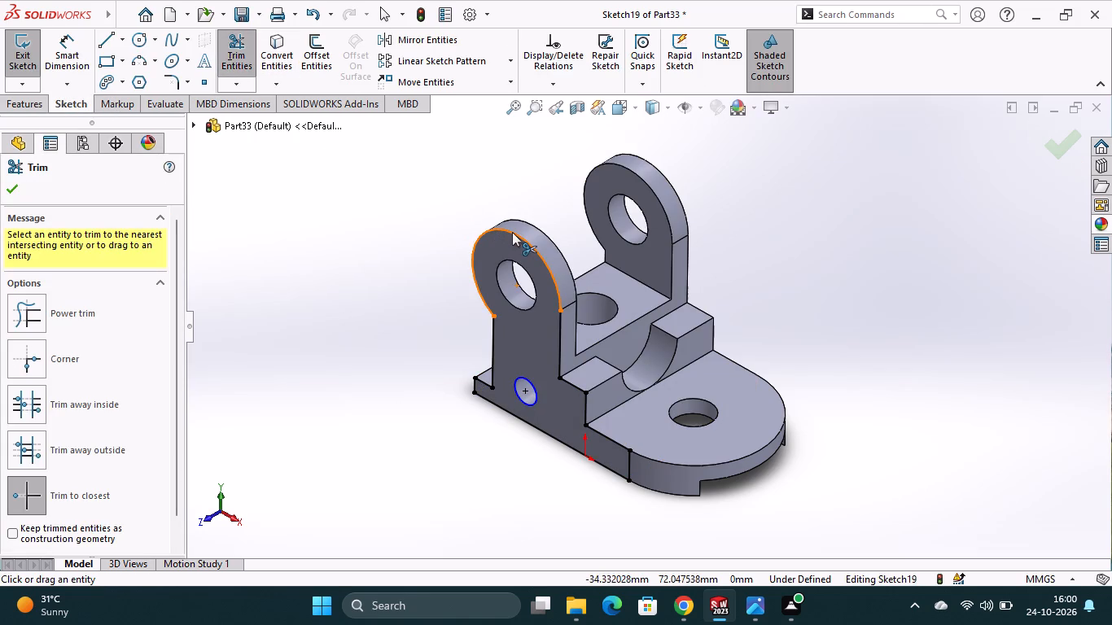
pyautogui.click(491, 336)
pyautogui.click(486, 382)
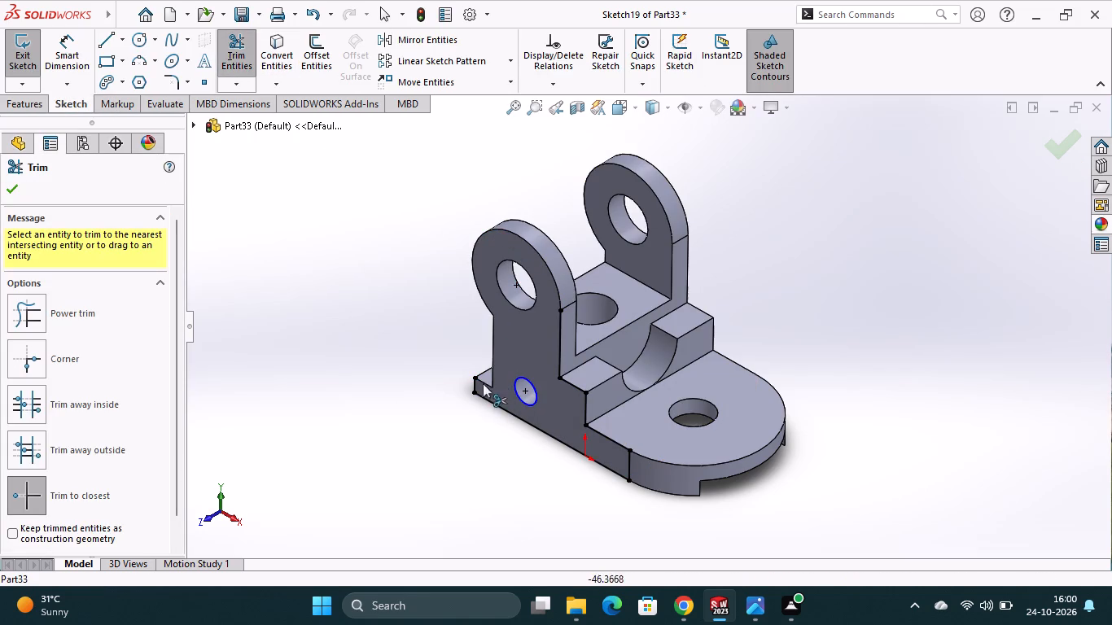
pyautogui.click(473, 383)
pyautogui.click(475, 394)
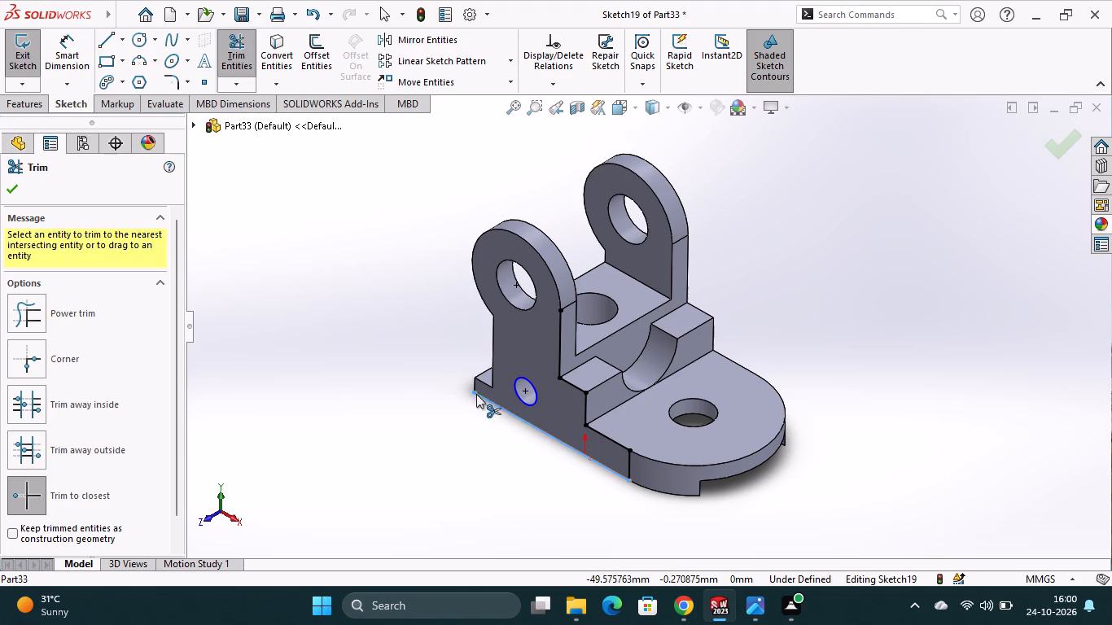
pyautogui.click(628, 466)
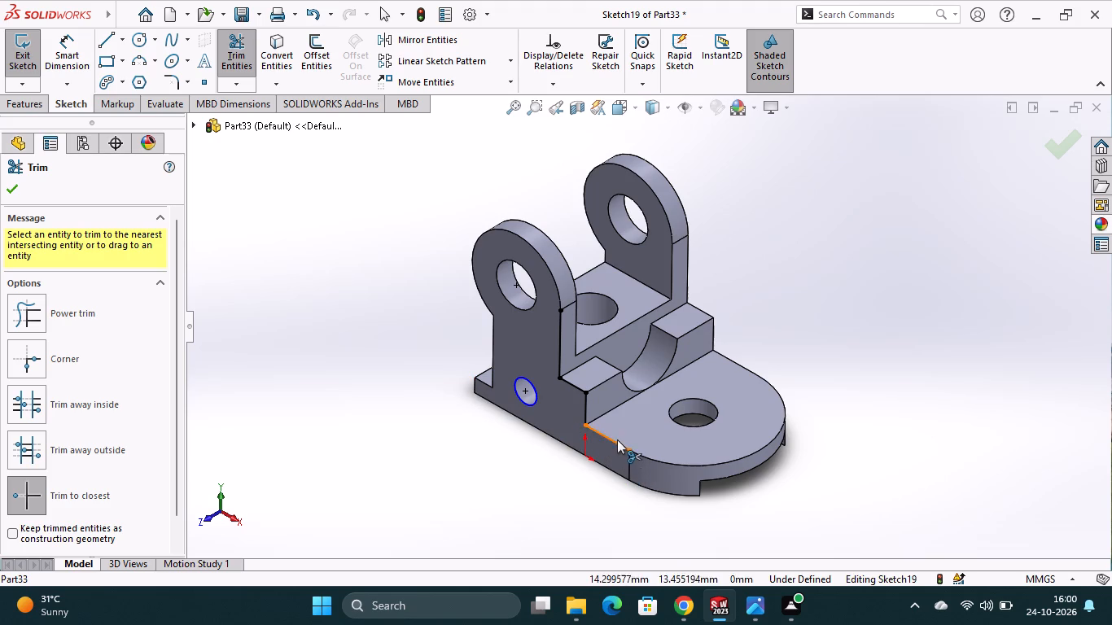
pyautogui.click(617, 439)
pyautogui.click(586, 414)
pyautogui.click(572, 385)
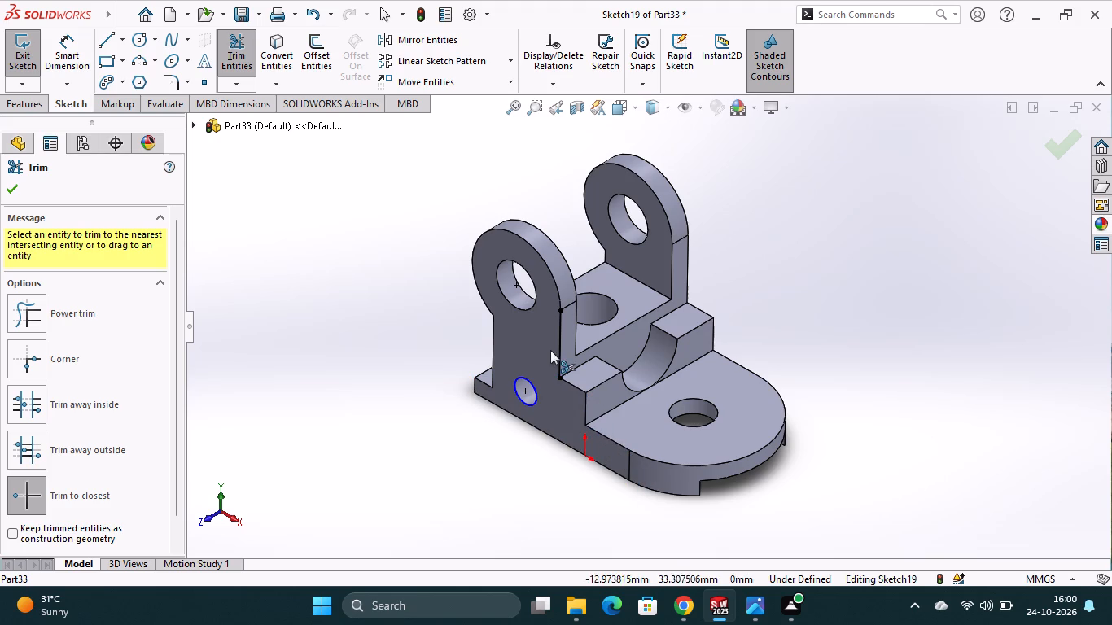
pyautogui.click(558, 345)
pyautogui.click(15, 190)
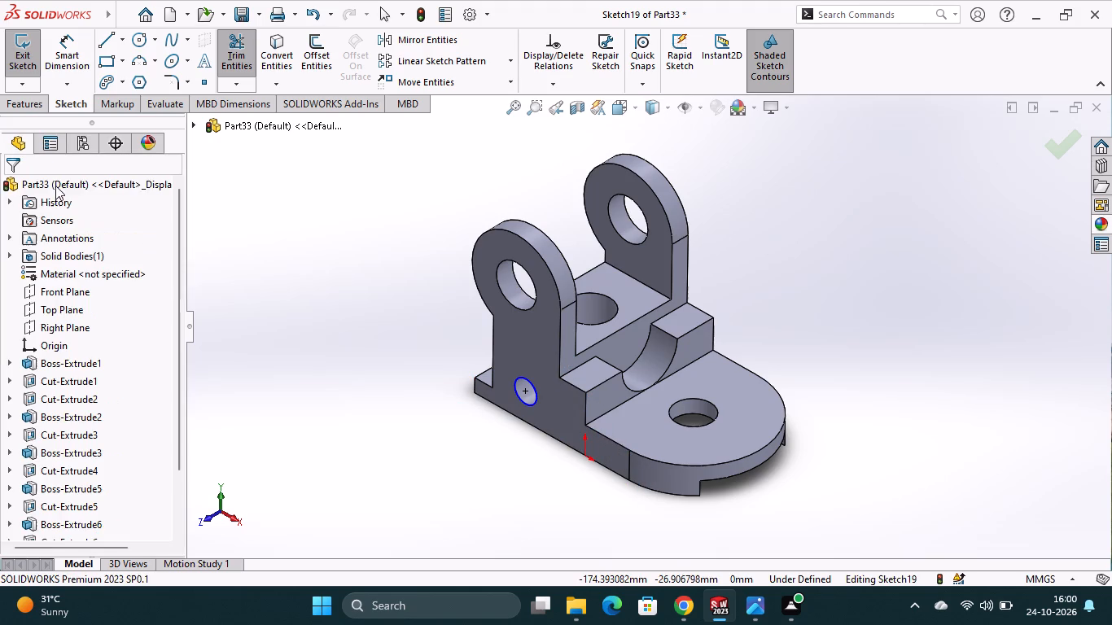
# Cut-extrude the 5 mm radius circle Through All across the bracket's body from the side face.
pyautogui.click(21, 97)
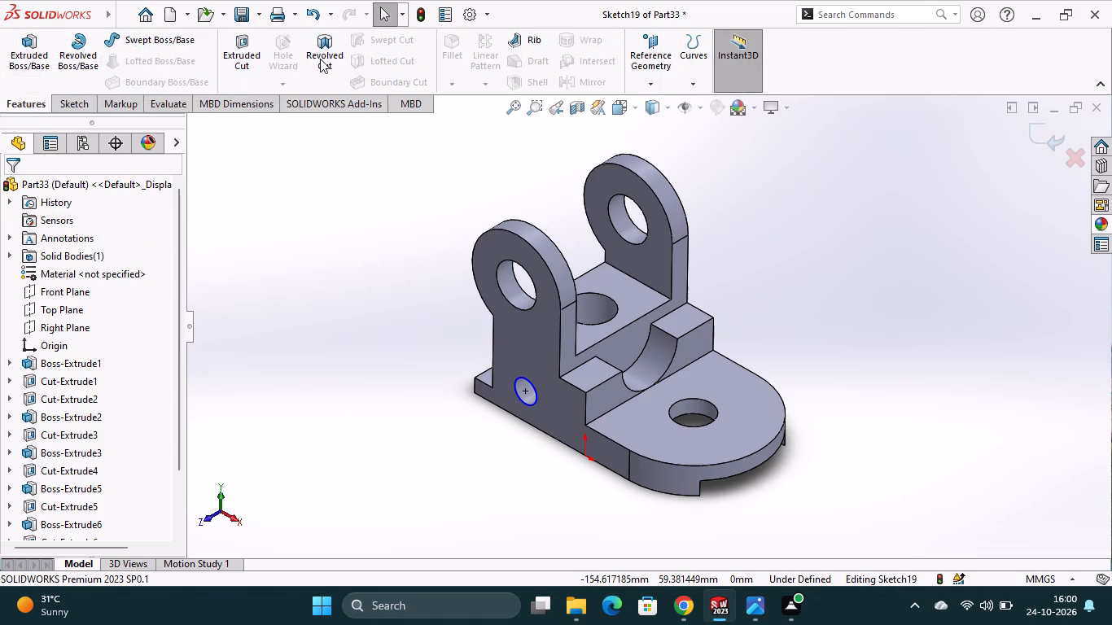
pyautogui.click(246, 68)
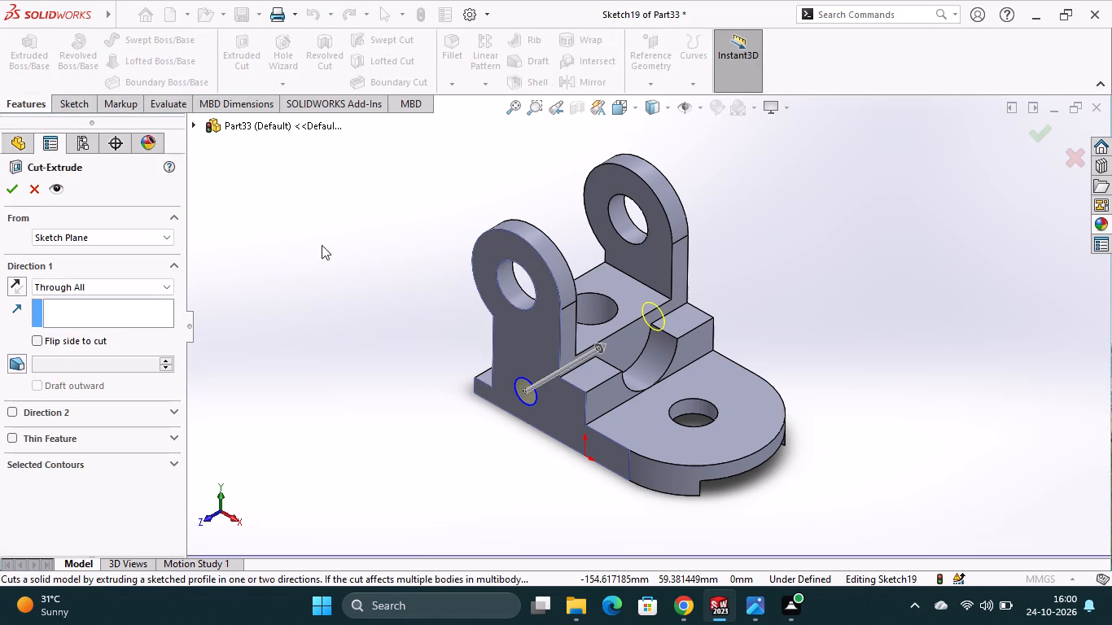
pyautogui.click(12, 188)
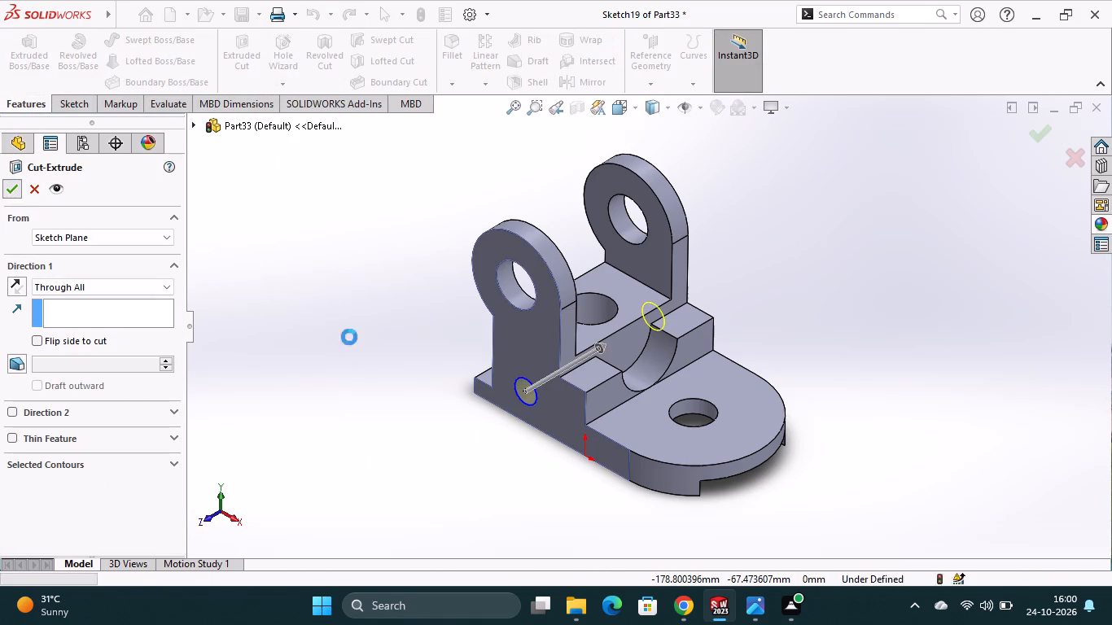
pyautogui.click(383, 404)
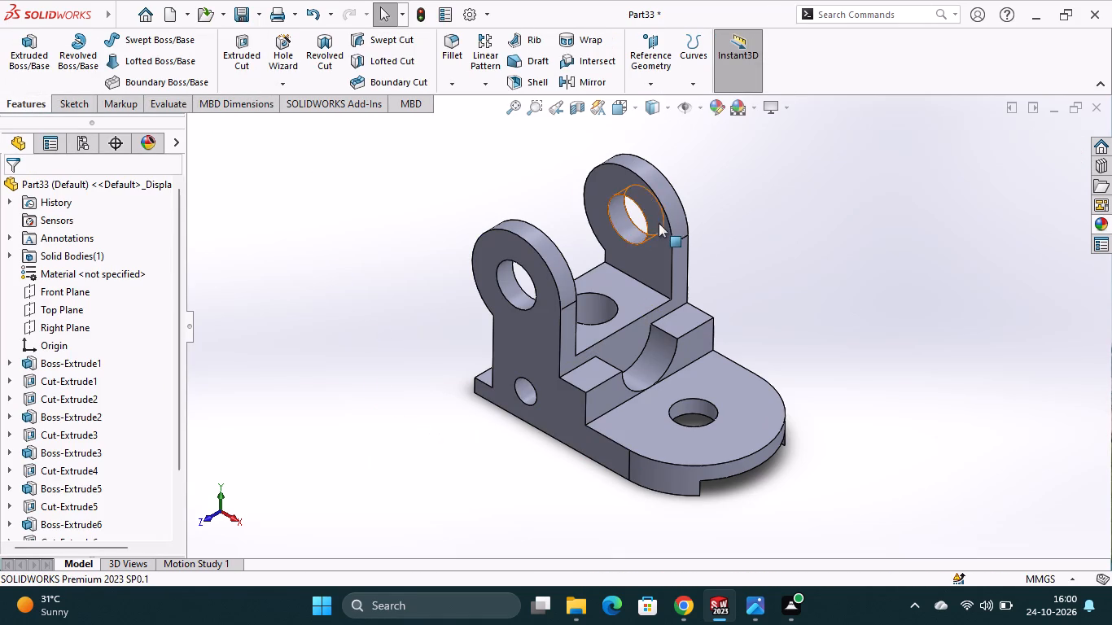
# Save the part as Part87 in SOLIDWORKS Part format in the SW Part 2 folder.
pyautogui.click(633, 114)
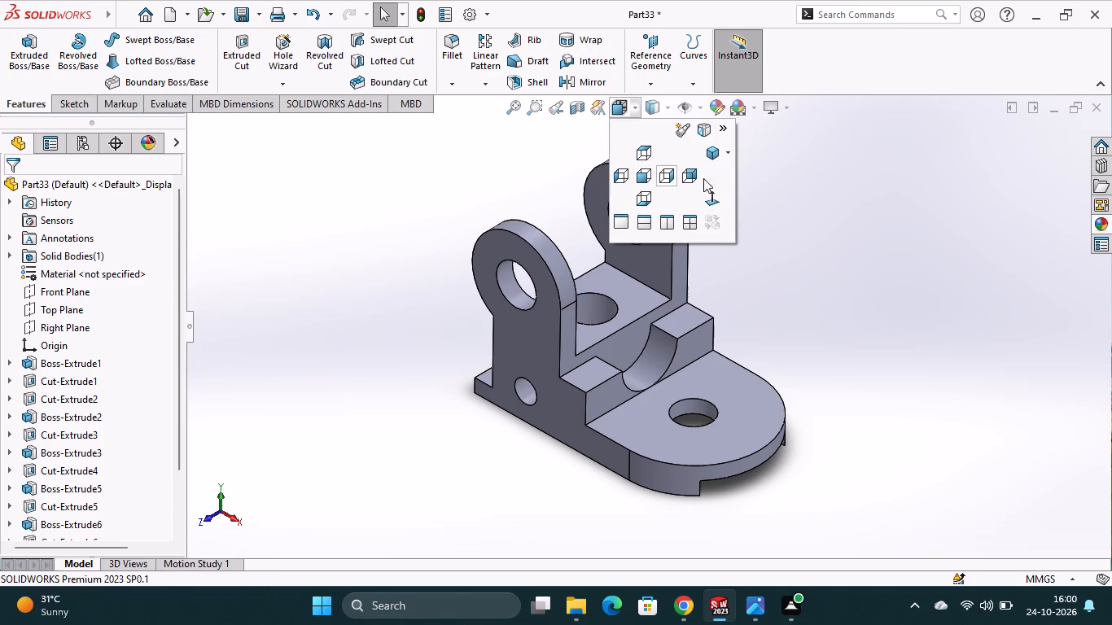
pyautogui.click(711, 154)
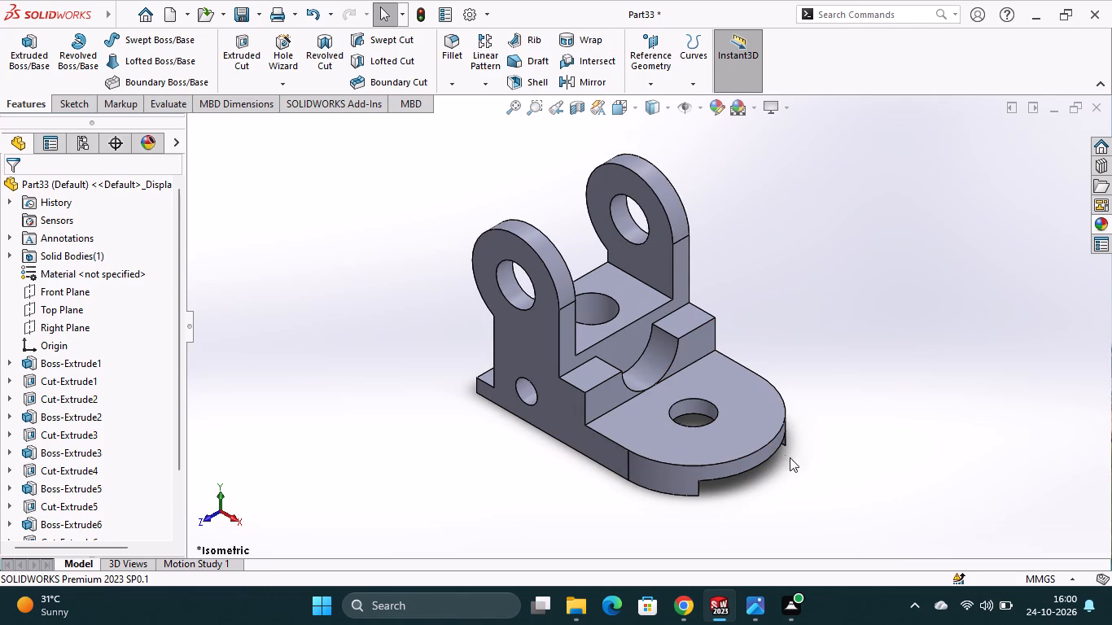
pyautogui.hotkey('ctrl', 's')
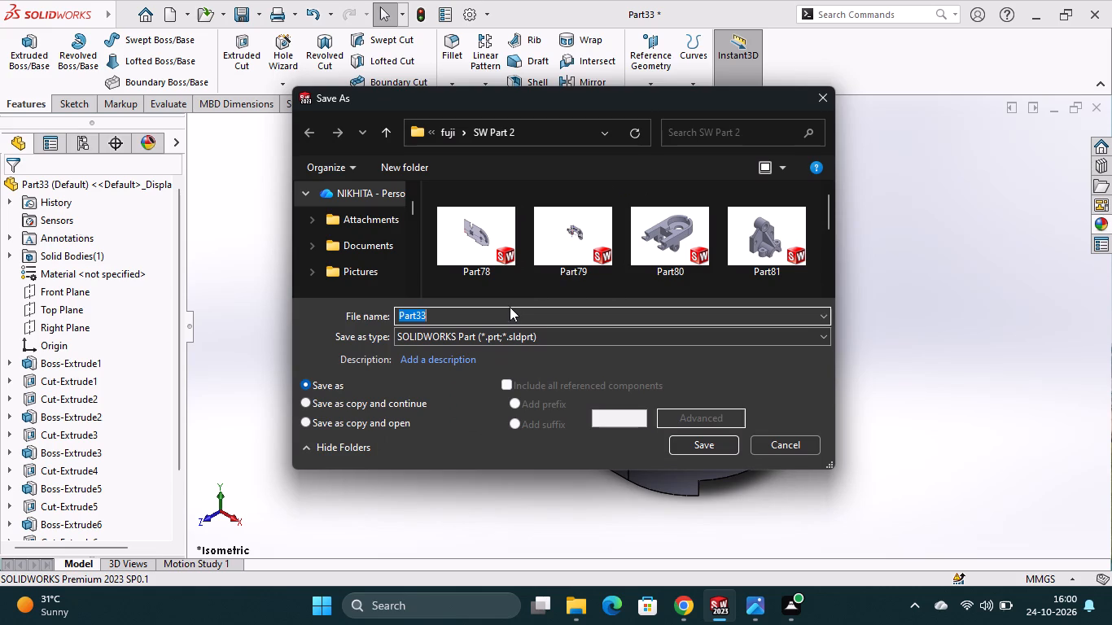
pyautogui.click(499, 314)
pyautogui.press('BackSpace')
pyautogui.press('BackSpace')
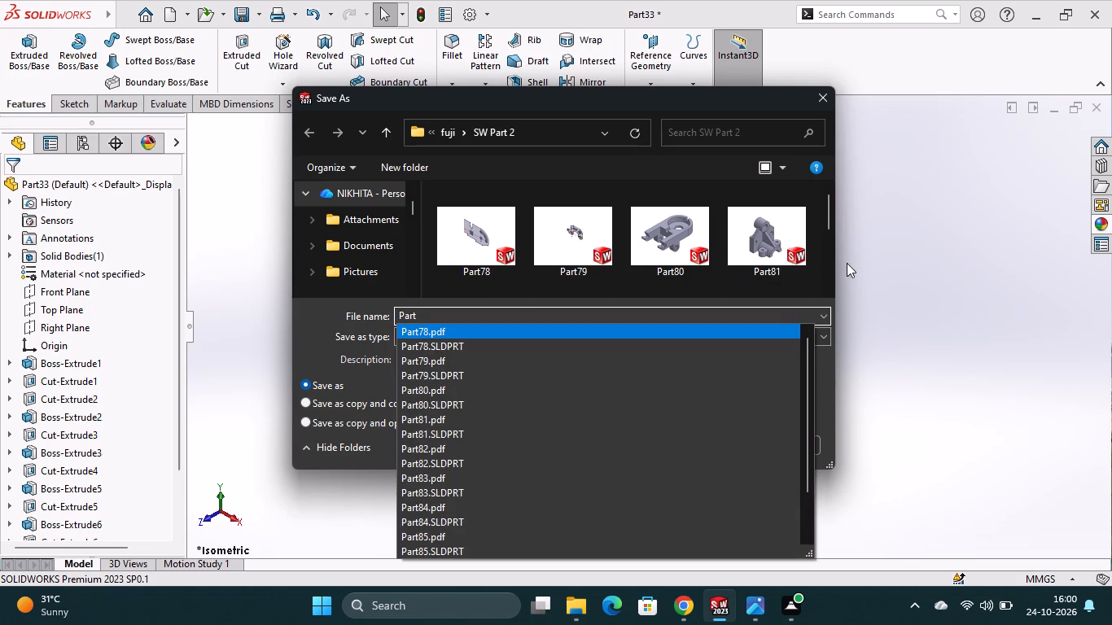
pyautogui.moveTo(826, 209); pyautogui.dragTo(838, 290)
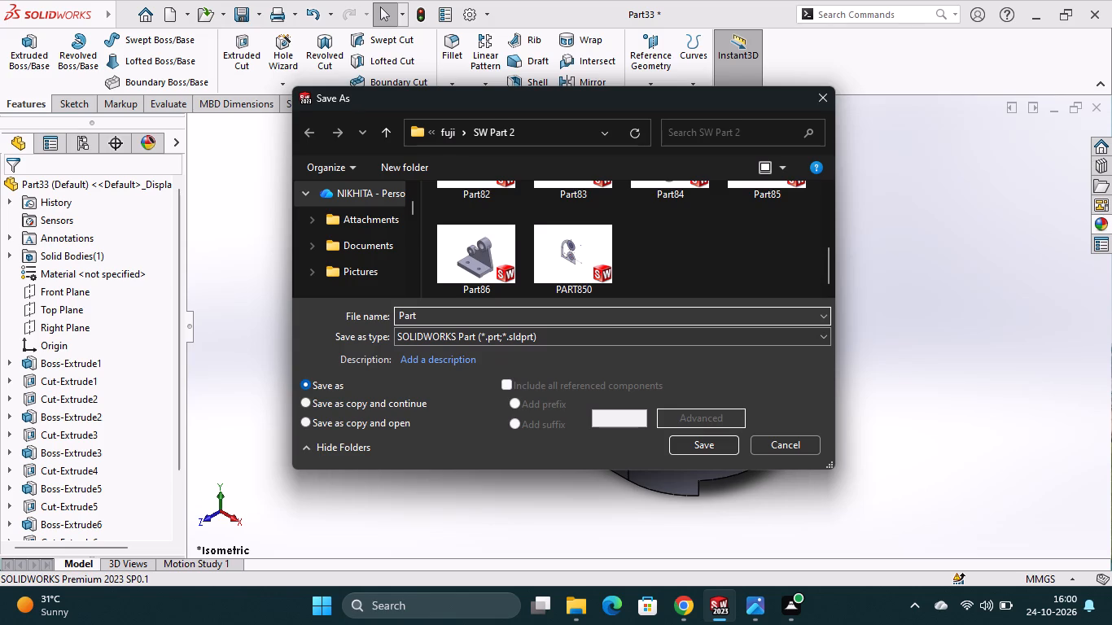
pyautogui.write('87')
pyautogui.press('Return')
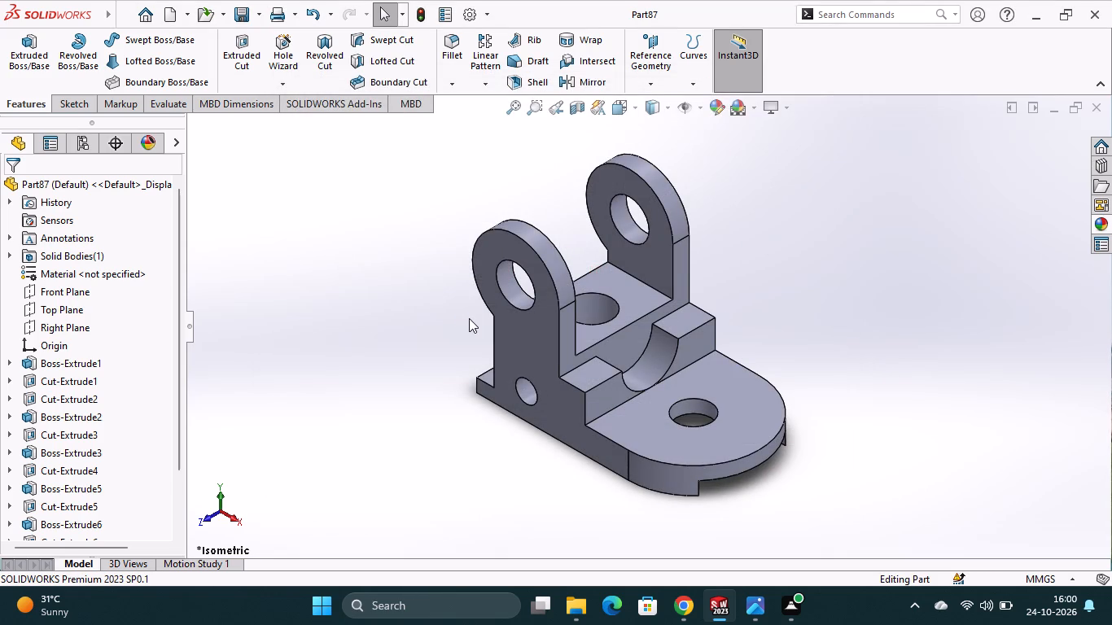
# Save a copy of the part as an Adobe PDF named Part87 in the same folder.
pyautogui.click(264, 13)
pyautogui.click(292, 63)
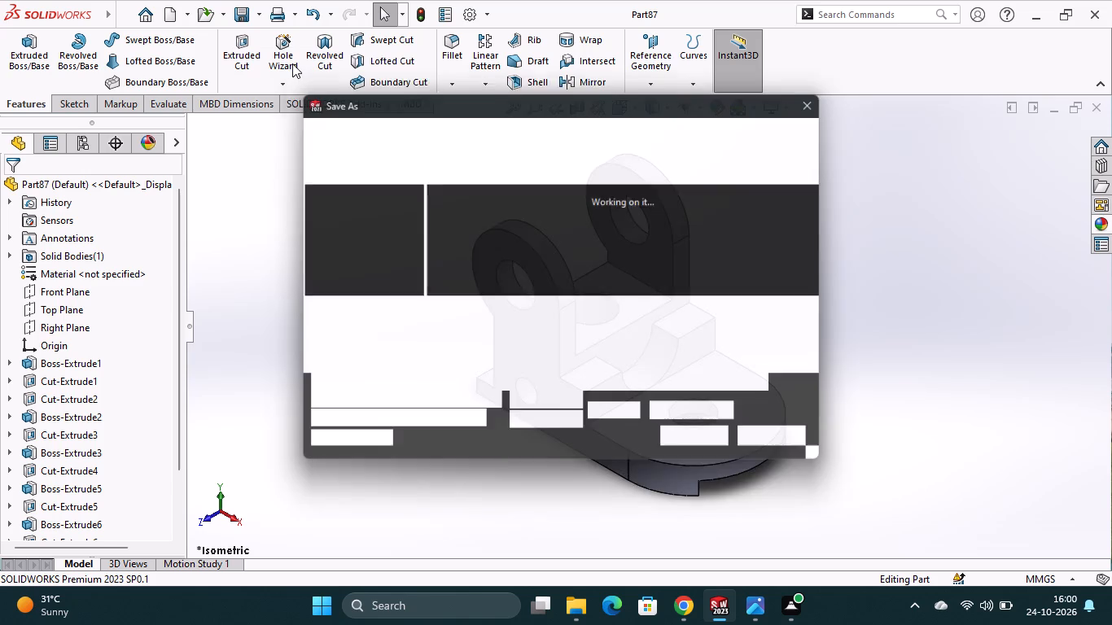
pyautogui.click(545, 338)
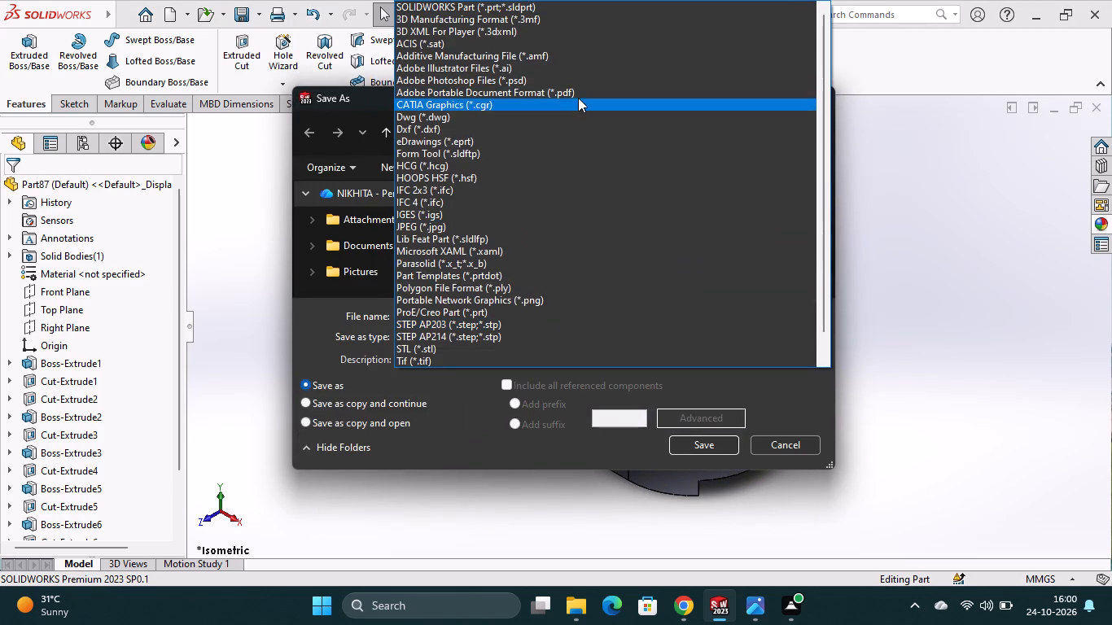
pyautogui.click(587, 91)
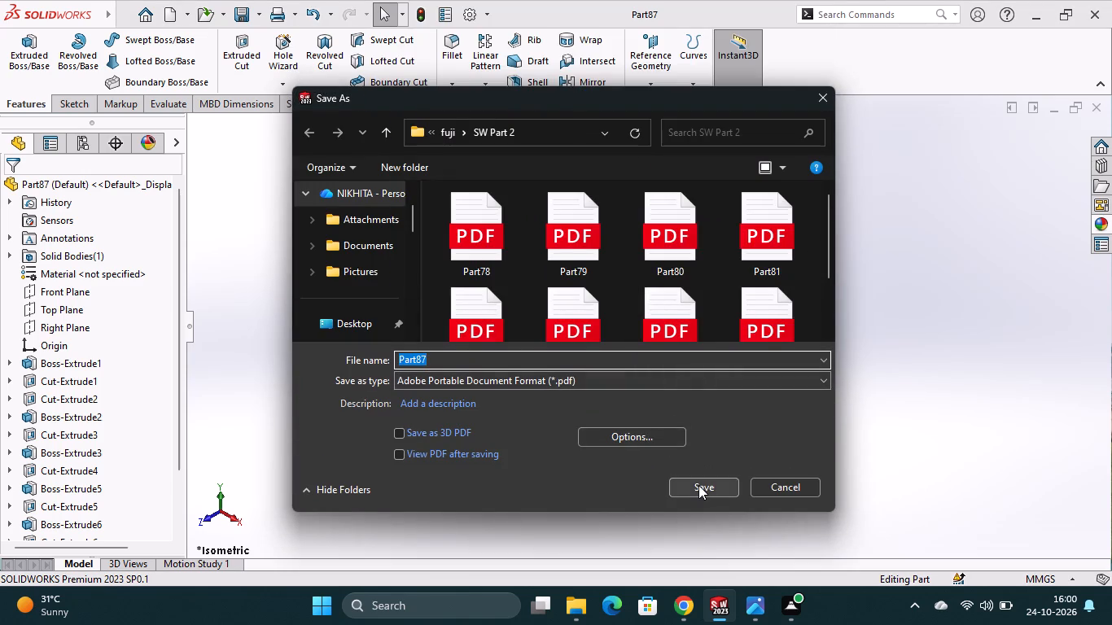
pyautogui.click(698, 485)
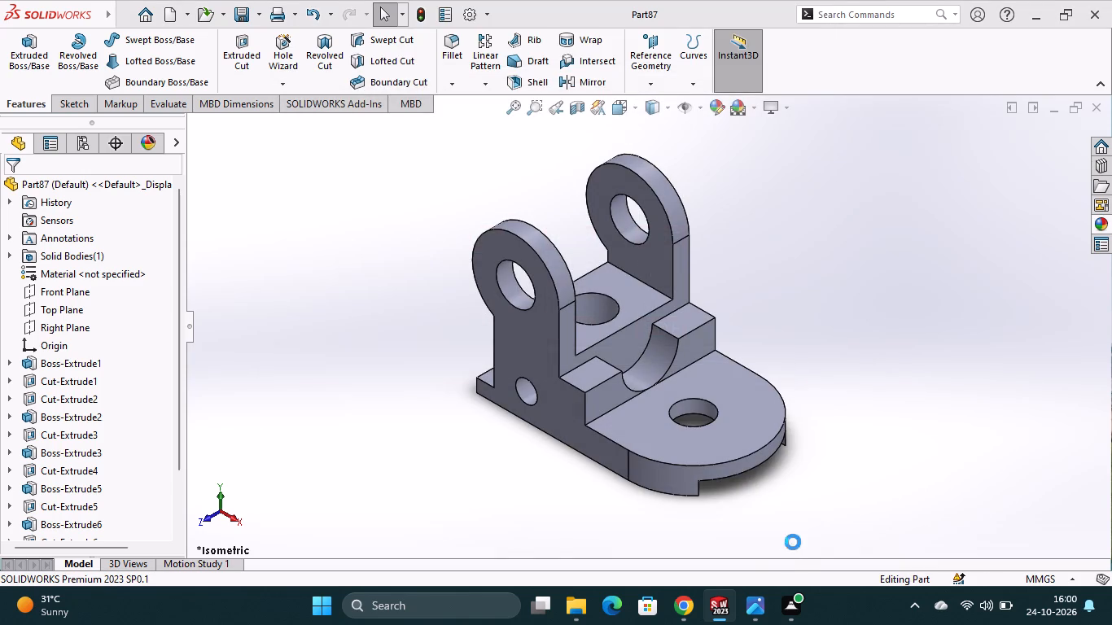